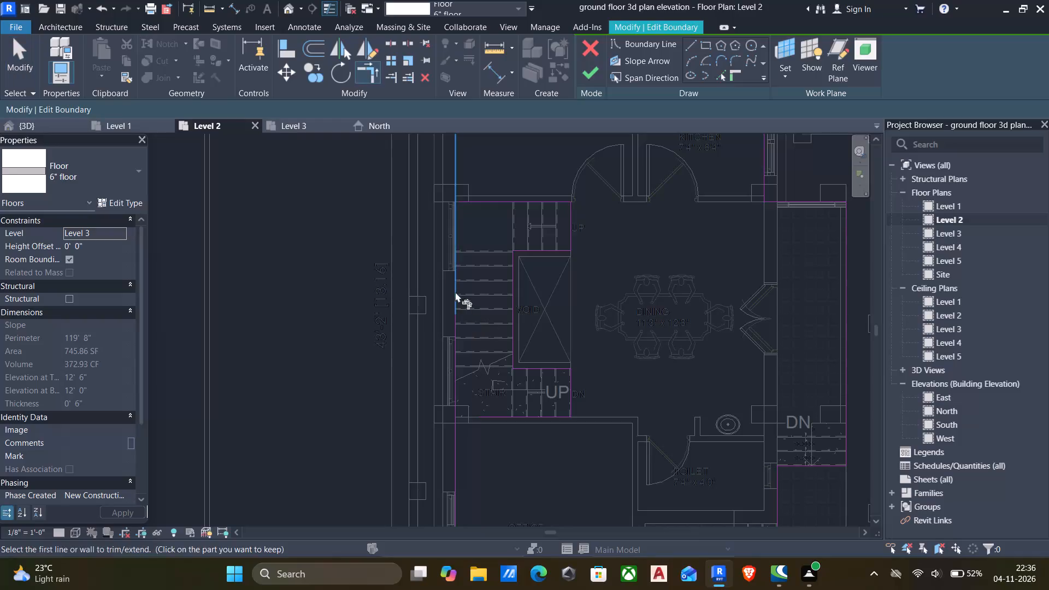
Trim the floor boundary's outer-wall line at both ends of the stair opening and finish the sketch without attaching the walls.
left_click(456, 162)
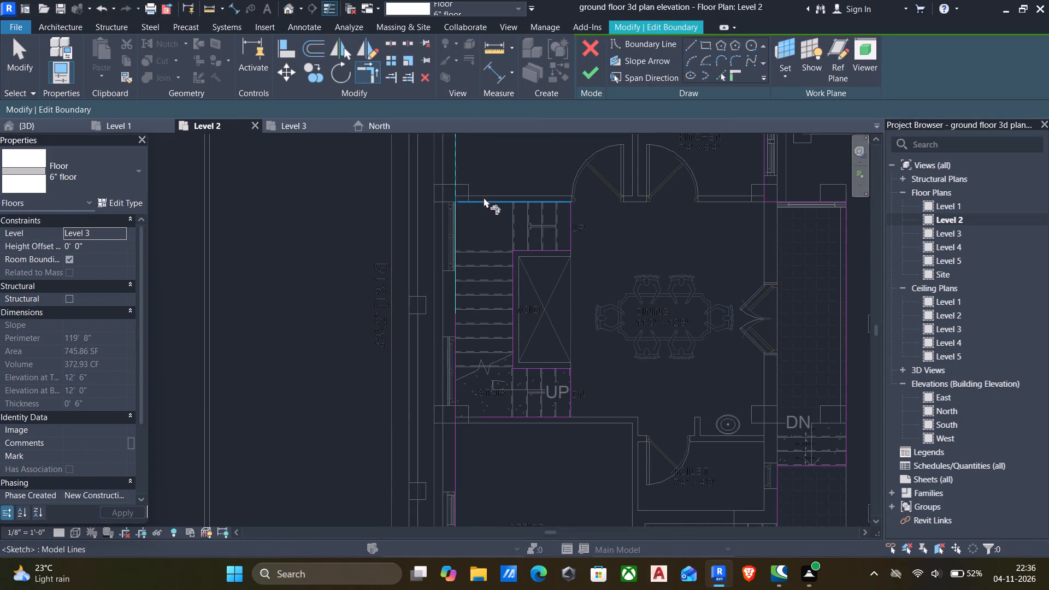
left_click(484, 198)
left_click(487, 415)
left_click(450, 434)
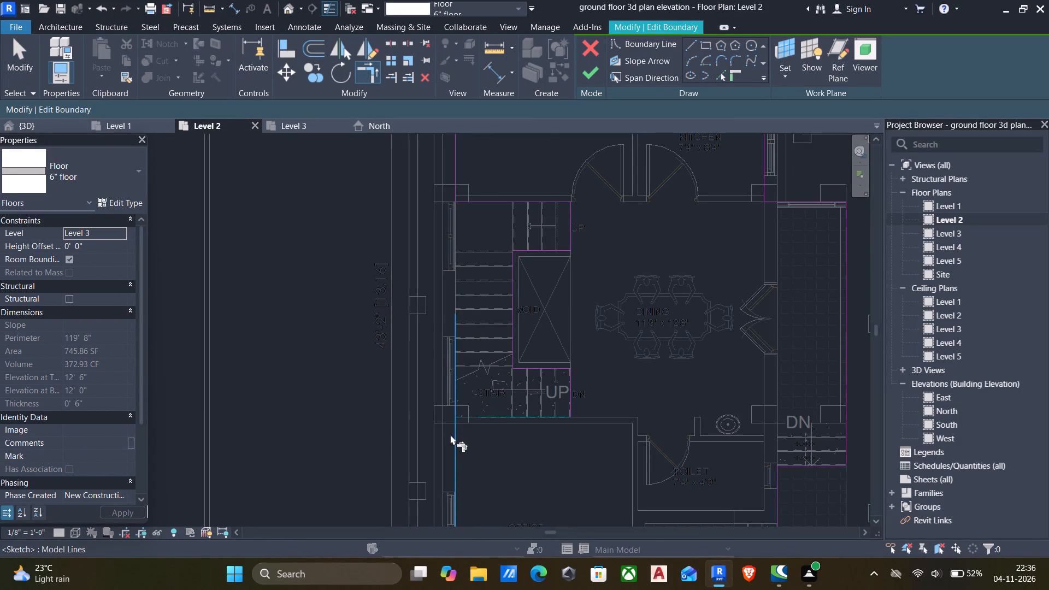
left_click(591, 70)
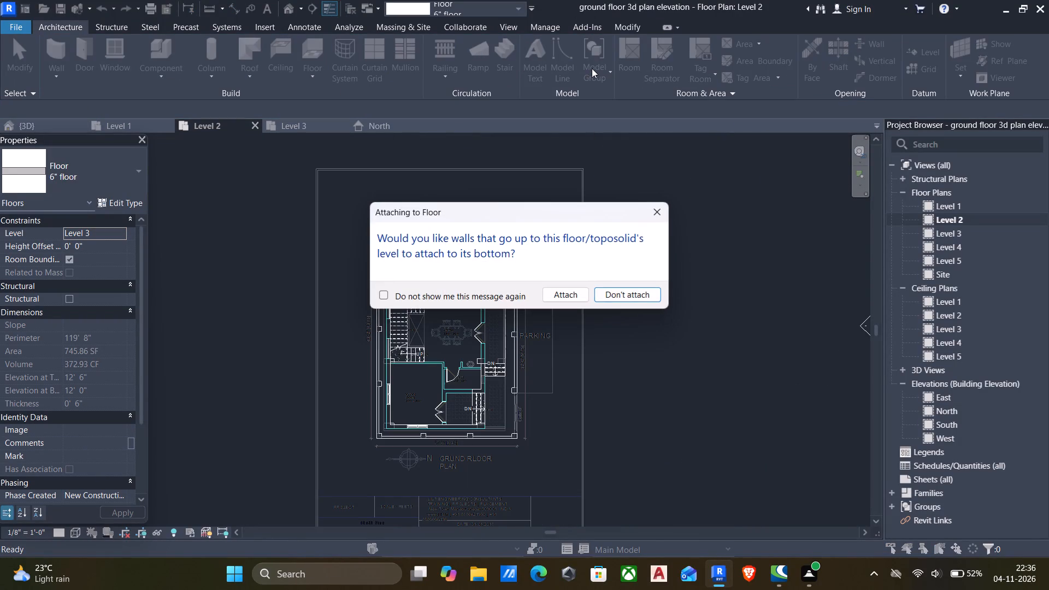
left_click(611, 288)
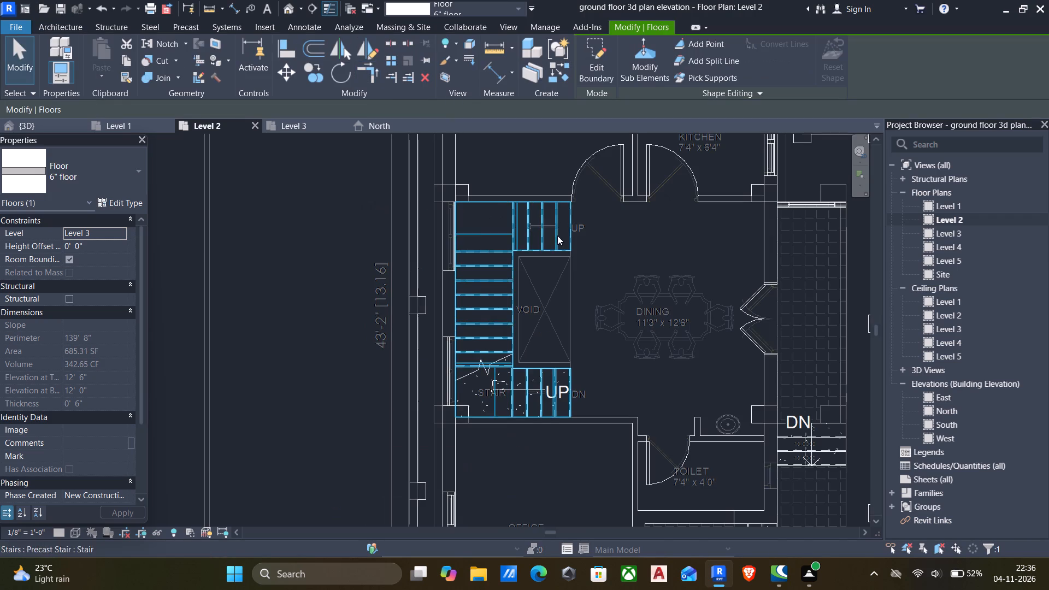
Examine the Level 3 floor slab's stair opening from several angles in the 3D view.
left_click(291, 11)
scroll(436, 204, "down", 4)
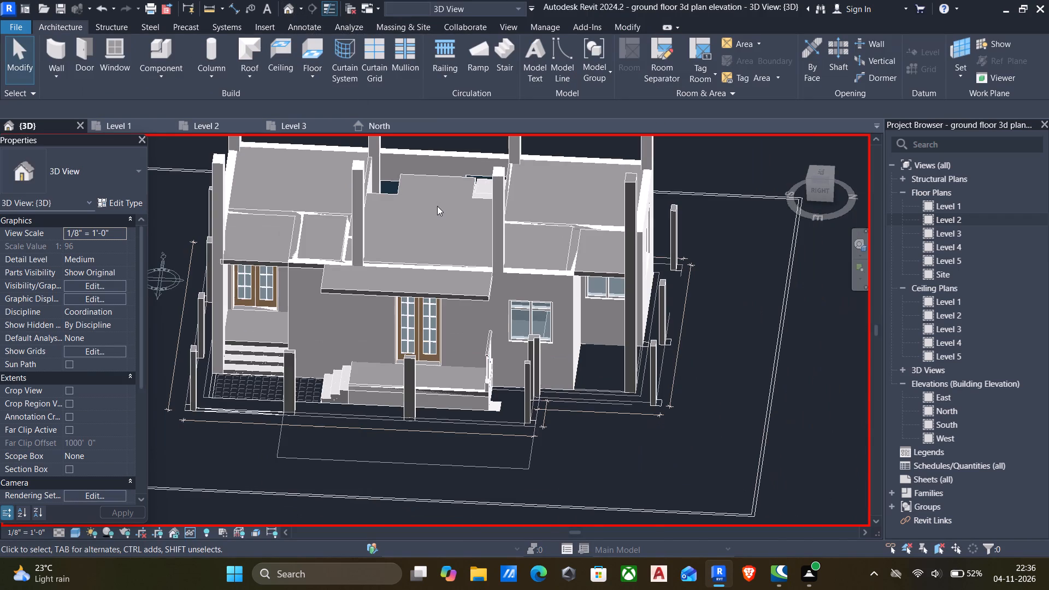
scroll(437, 209, "down", 1, "shift")
middle_click_drag(437, 210, 719, 293, "shift")
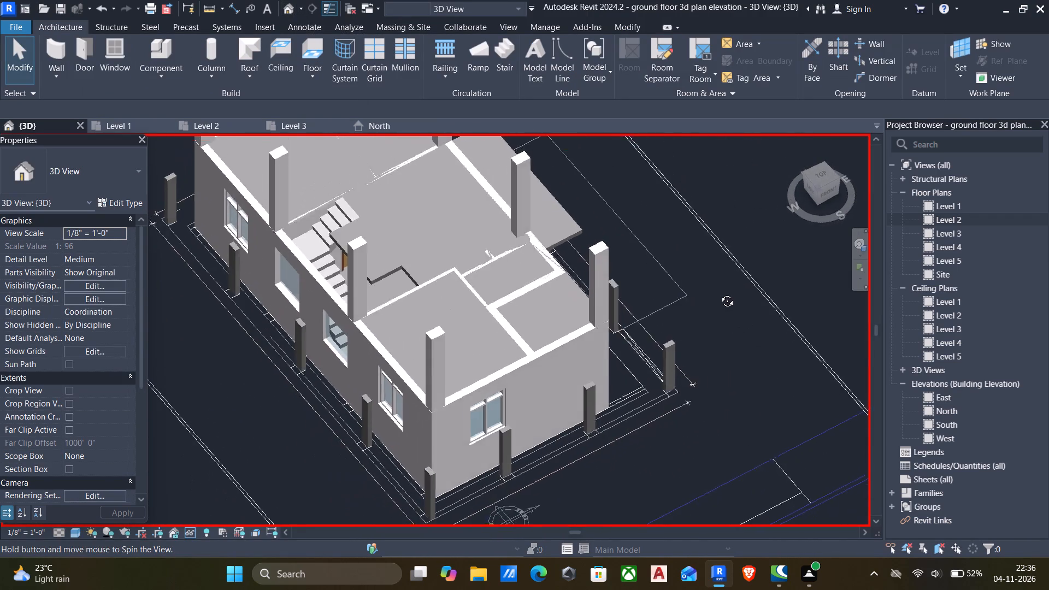
middle_click_drag(719, 293, 718, 330, "shift")
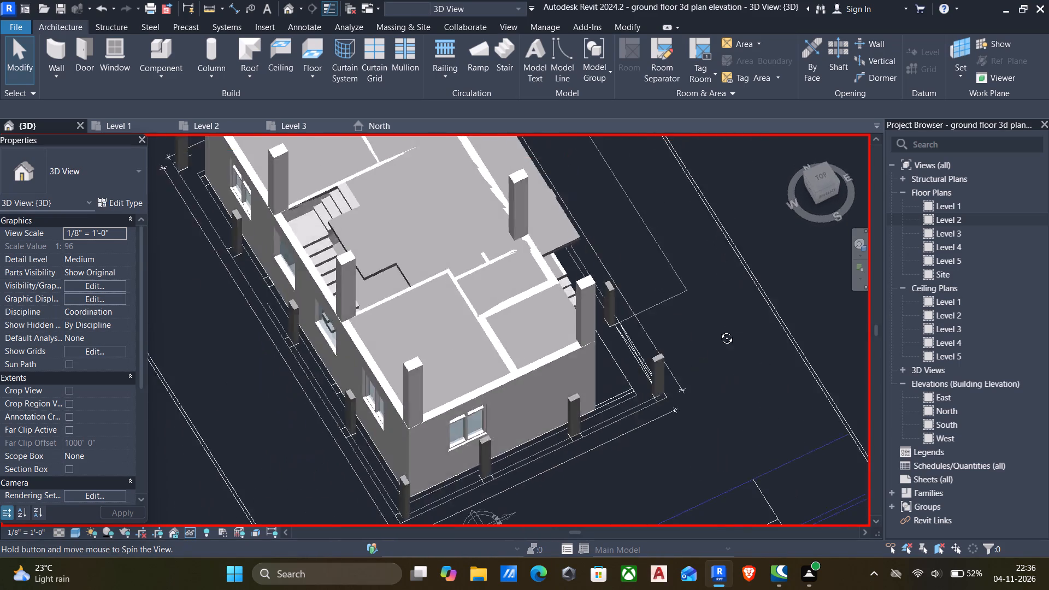
middle_click_drag(718, 330, 786, 455, "shift")
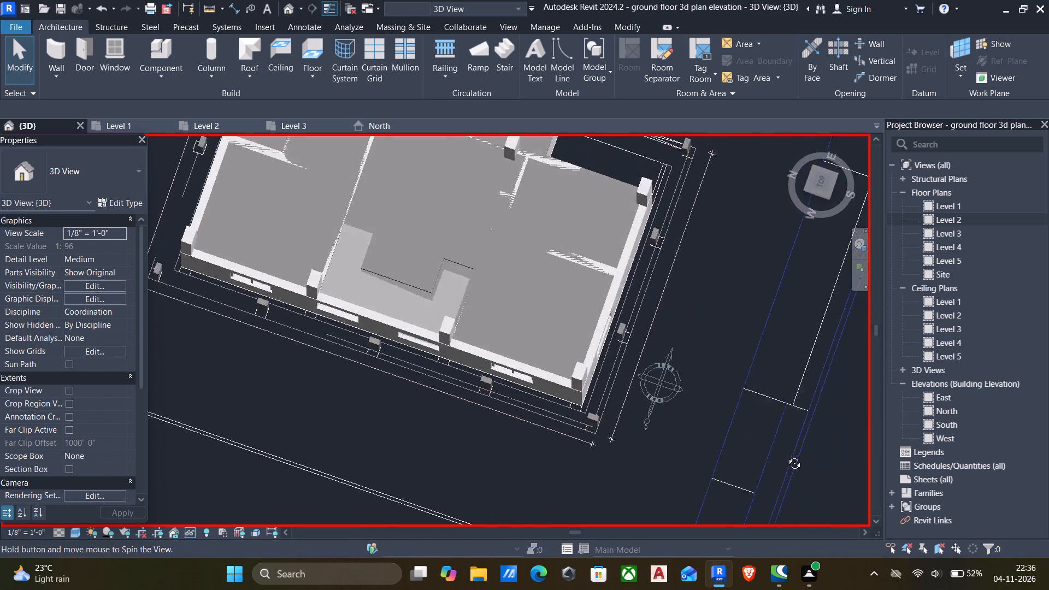
middle_click_drag(786, 455, 620, 361, "shift")
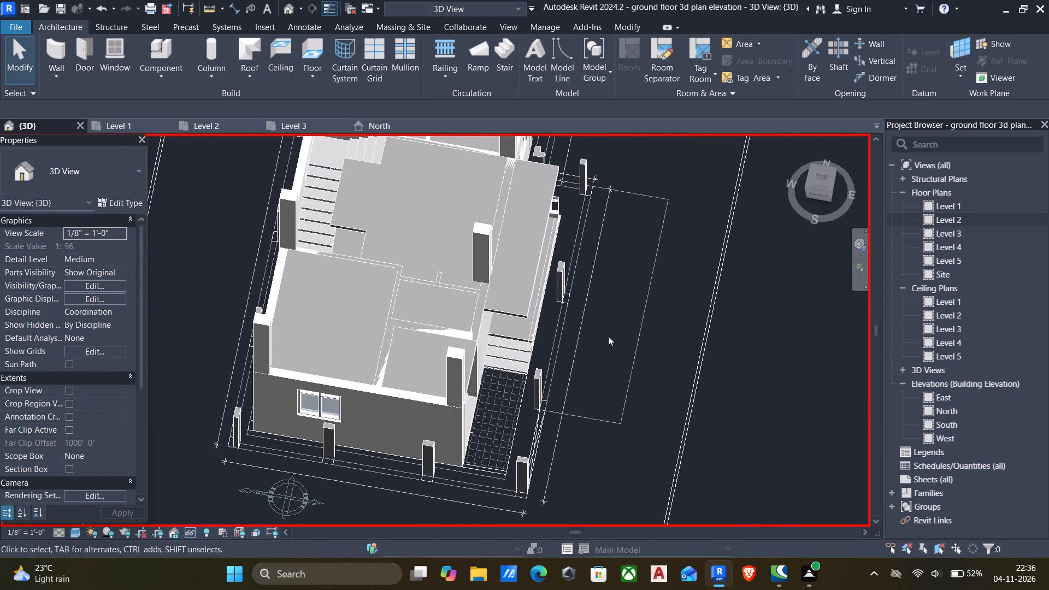
scroll(601, 328, "up", 1)
middle_click_drag(457, 264, 637, 357)
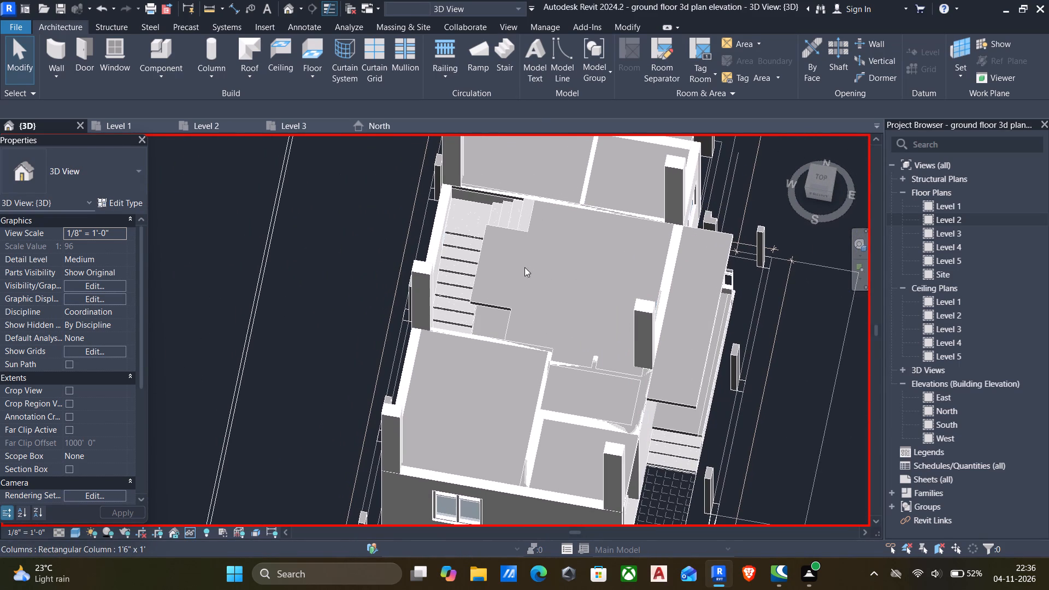
Reopen the Level 3 floor's boundary in the Level 2 plan and draw a vertical boundary line along the void's dining-side edge.
left_click(483, 249)
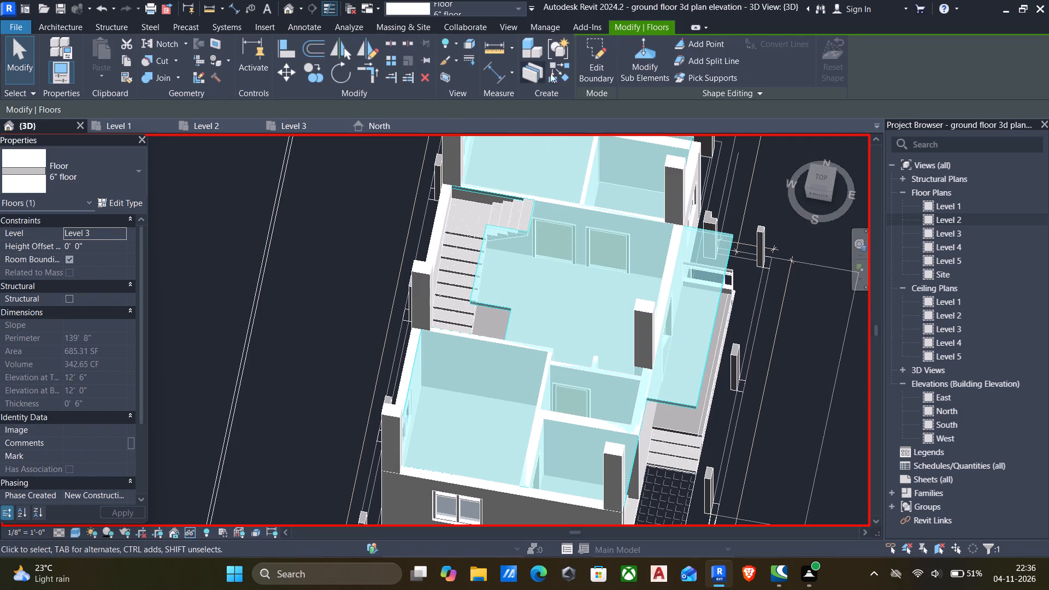
left_click(595, 51)
double_click(926, 220)
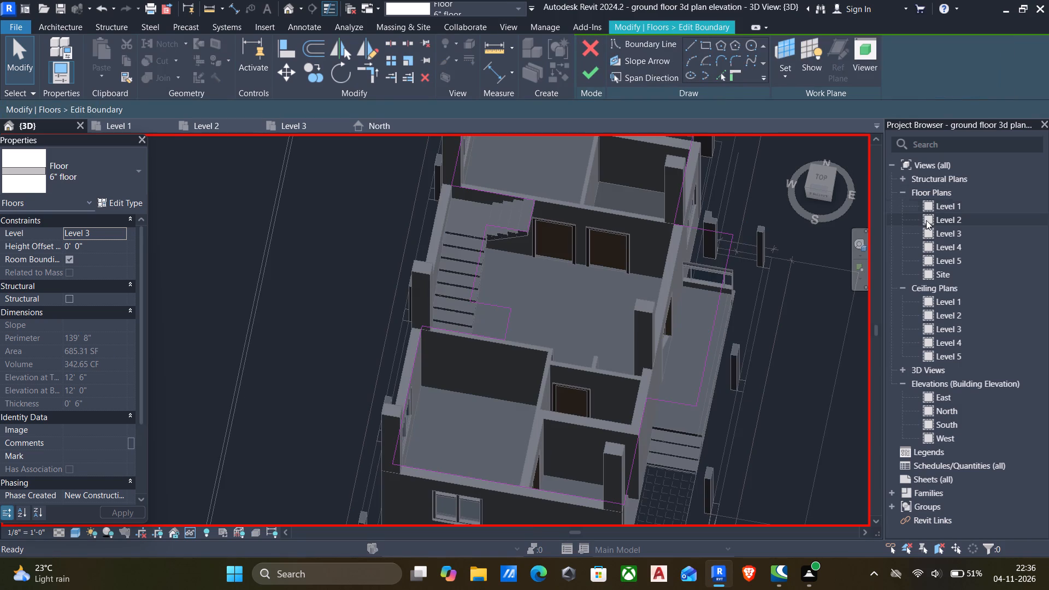
scroll(562, 297, "up", 3)
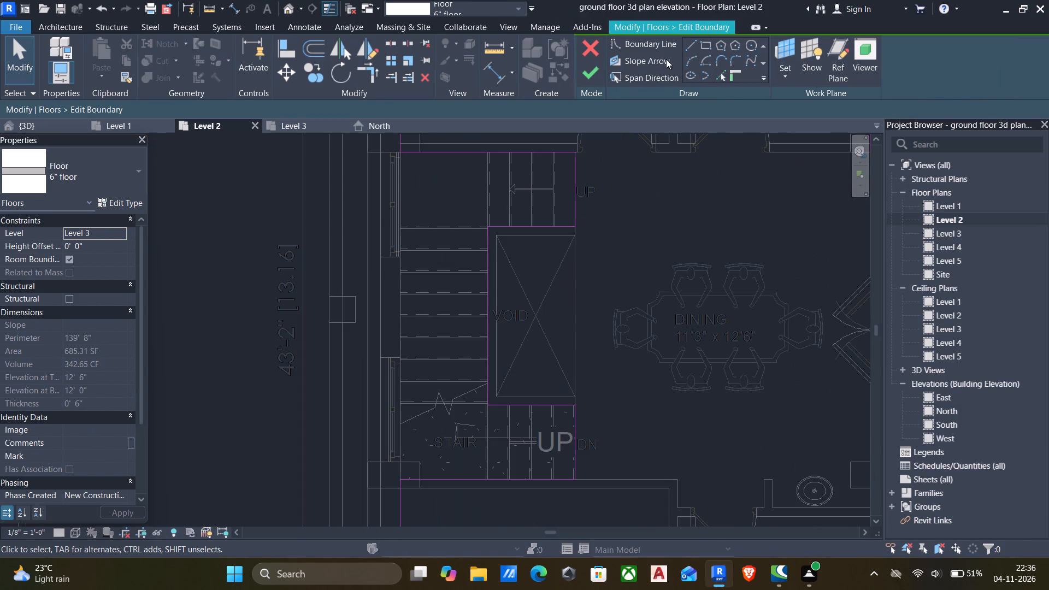
left_click(692, 46)
left_click(576, 258)
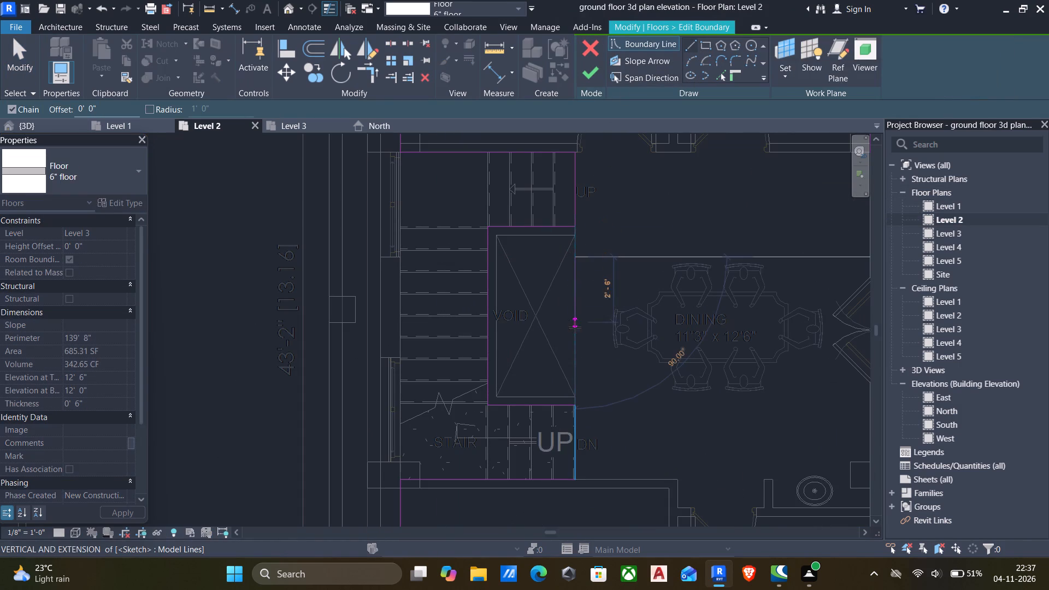
left_click(574, 341)
key("Escape")
key("Escape")
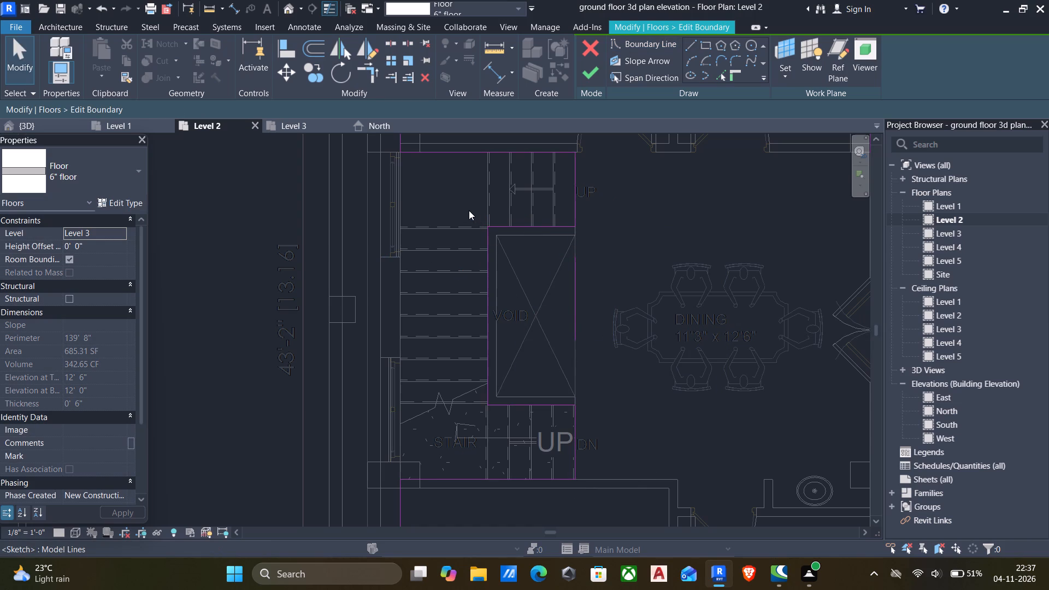
Delete the boundary line between stair and void and the horizontal one between the void and the lower stair flight.
left_click_drag(521, 297, 472, 227)
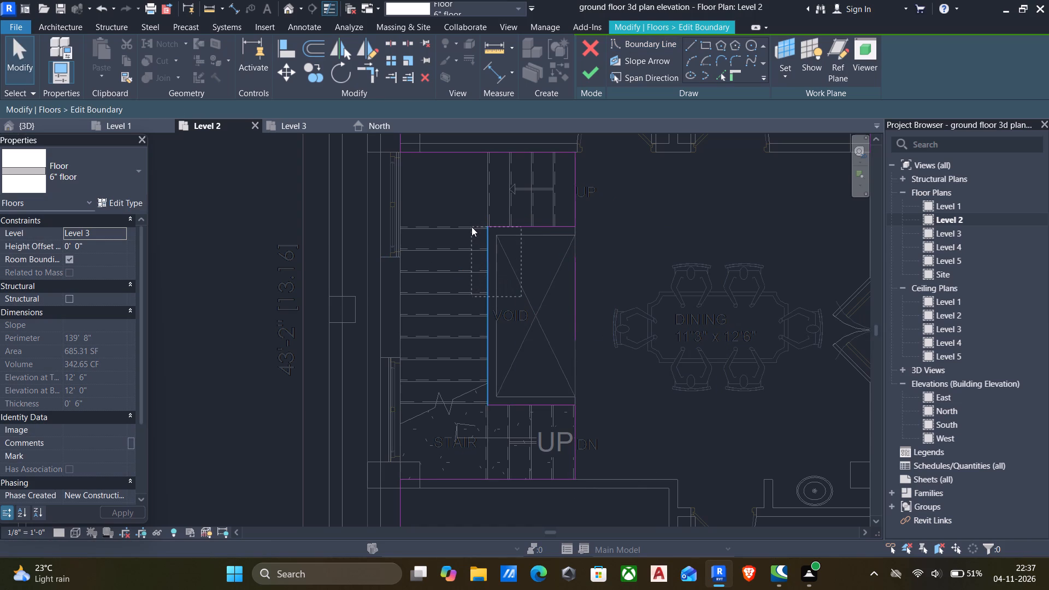
left_click_drag(472, 227, 471, 218)
key("Delete")
left_click_drag(519, 414, 508, 391)
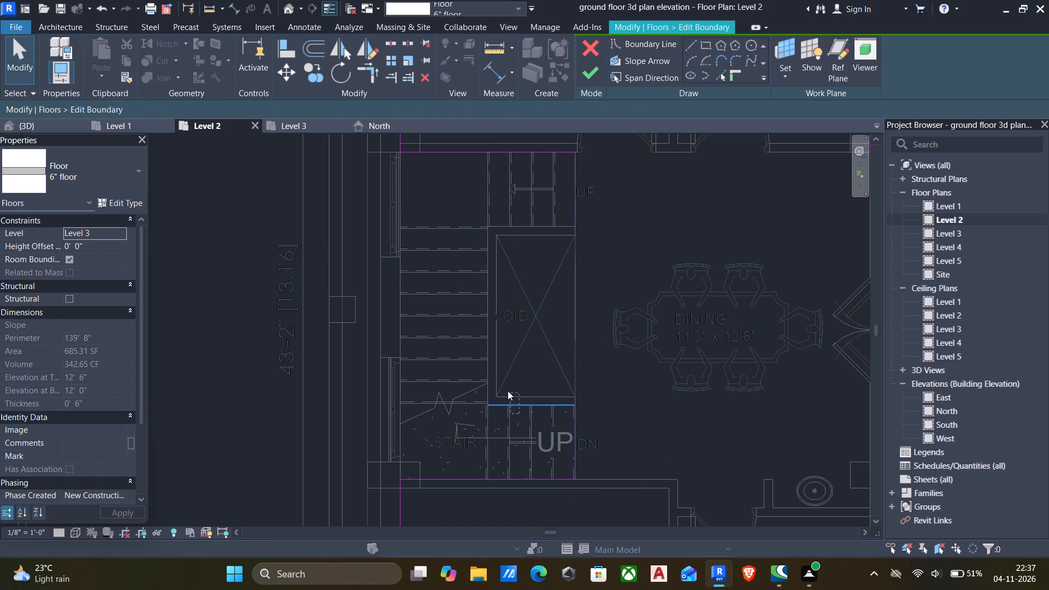
left_click_drag(508, 391, 502, 386)
key("Delete")
Trim the new void-edge line to the boundary lines beside both stair flights and finish the floor sketch without attaching the walls.
key("t")
key("r")
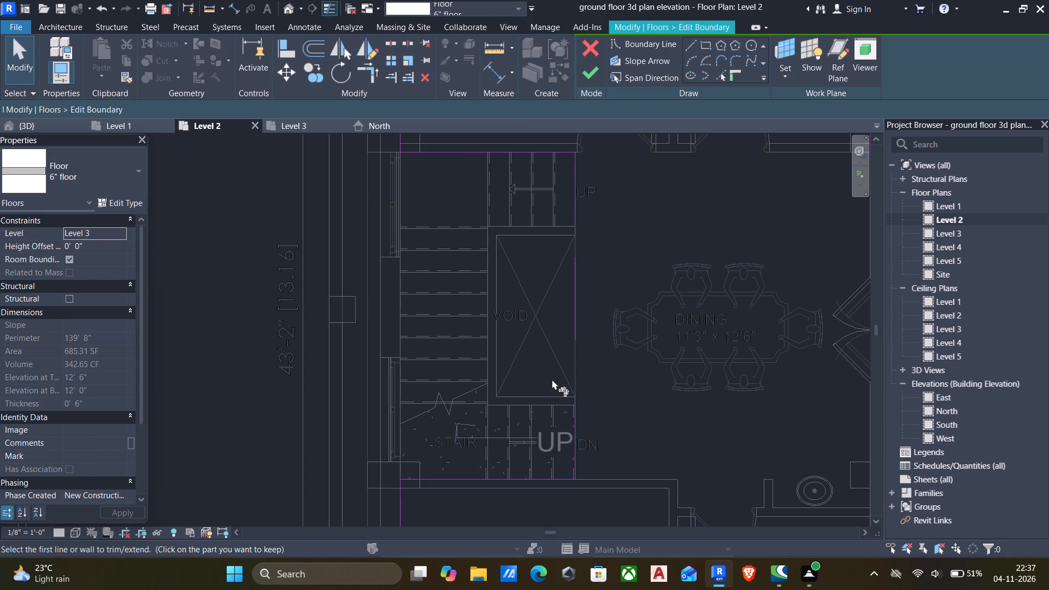
left_click(577, 447)
left_click(573, 327)
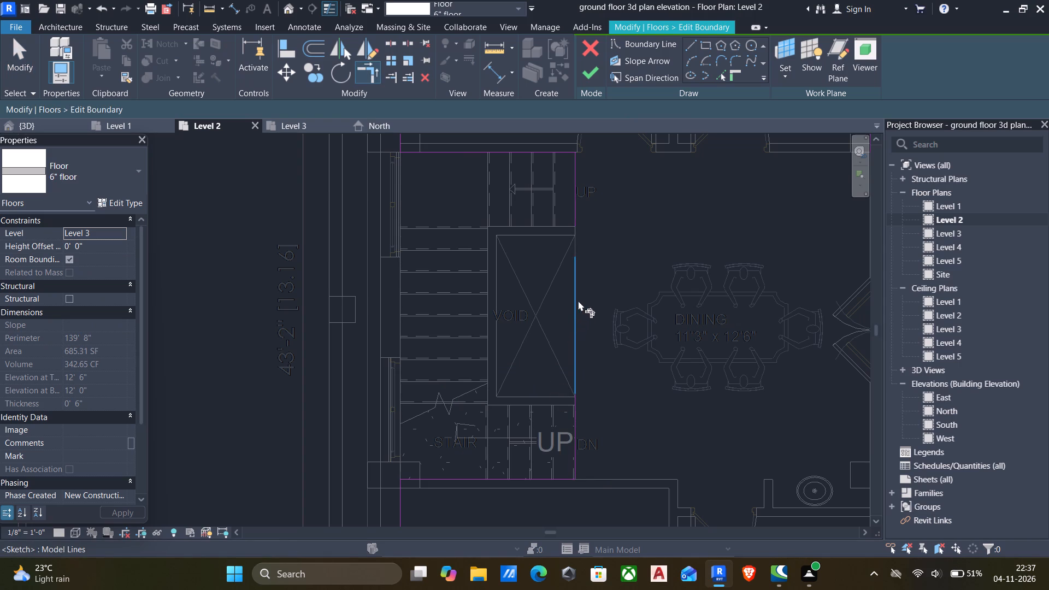
left_click(579, 194)
left_click(573, 281)
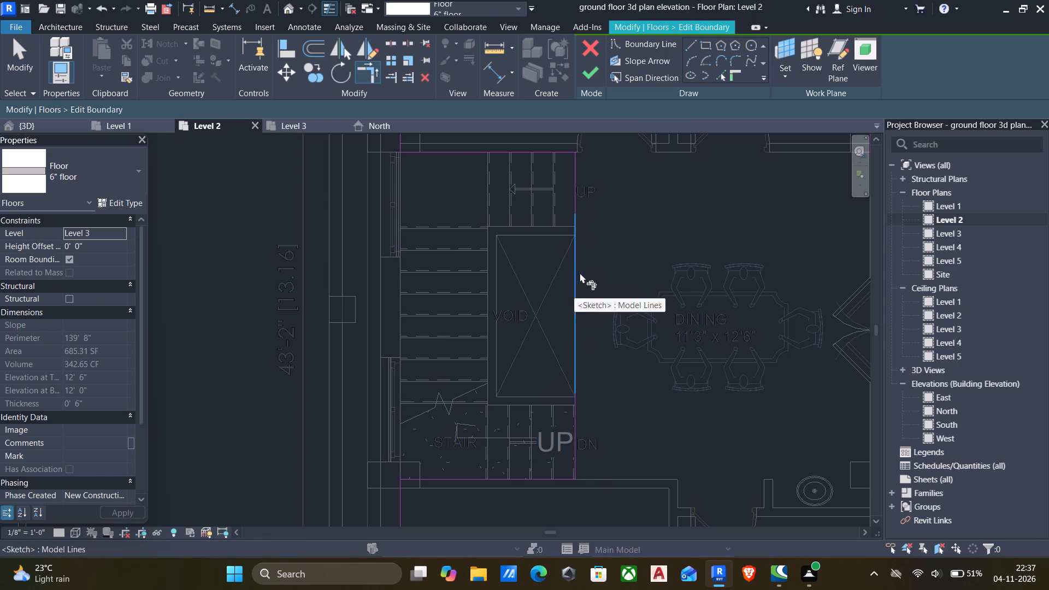
left_click(589, 76)
left_click(620, 289)
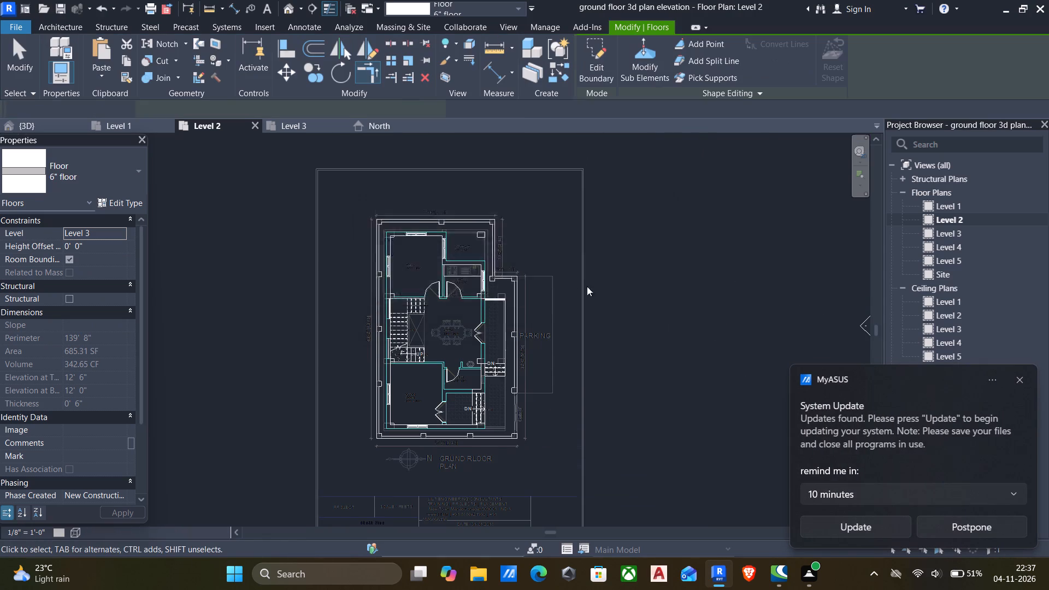
Examine the enlarged stair and void opening in the 3D view, including the stair's upper flight and the slab edge.
left_click(284, 11)
scroll(522, 287, "down", 5)
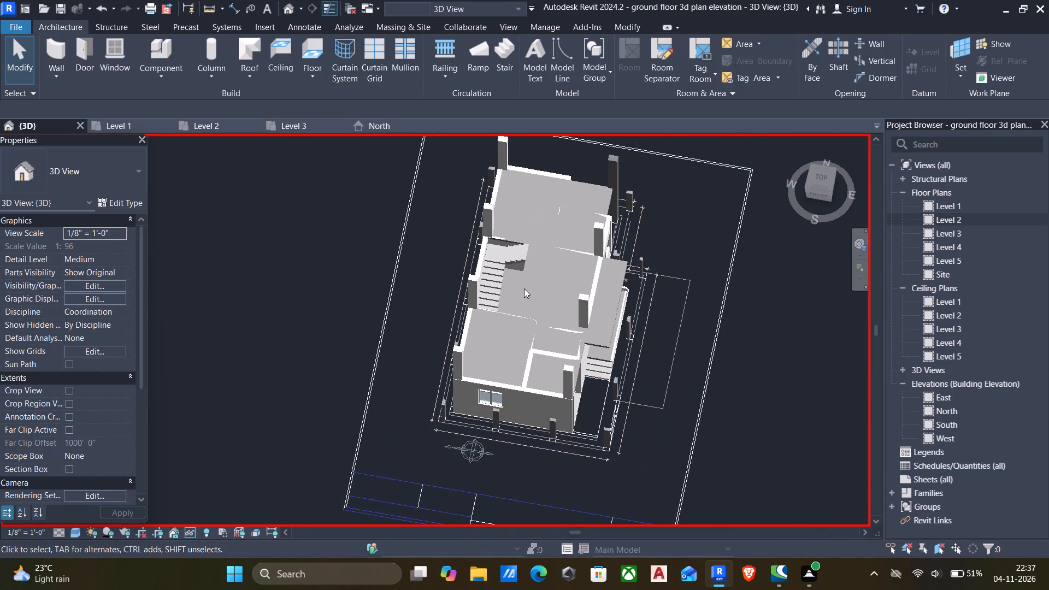
middle_click_drag(524, 295, 655, 345, "shift")
scroll(516, 309, "up", 5)
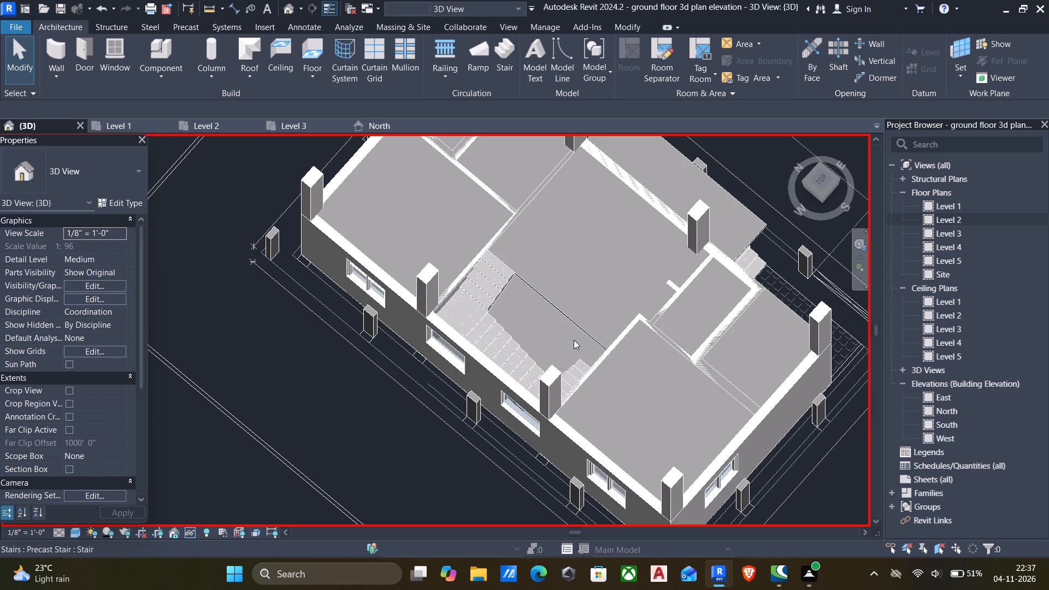
scroll(574, 340, "down", 2)
middle_click_drag(574, 340, 402, 307, "shift")
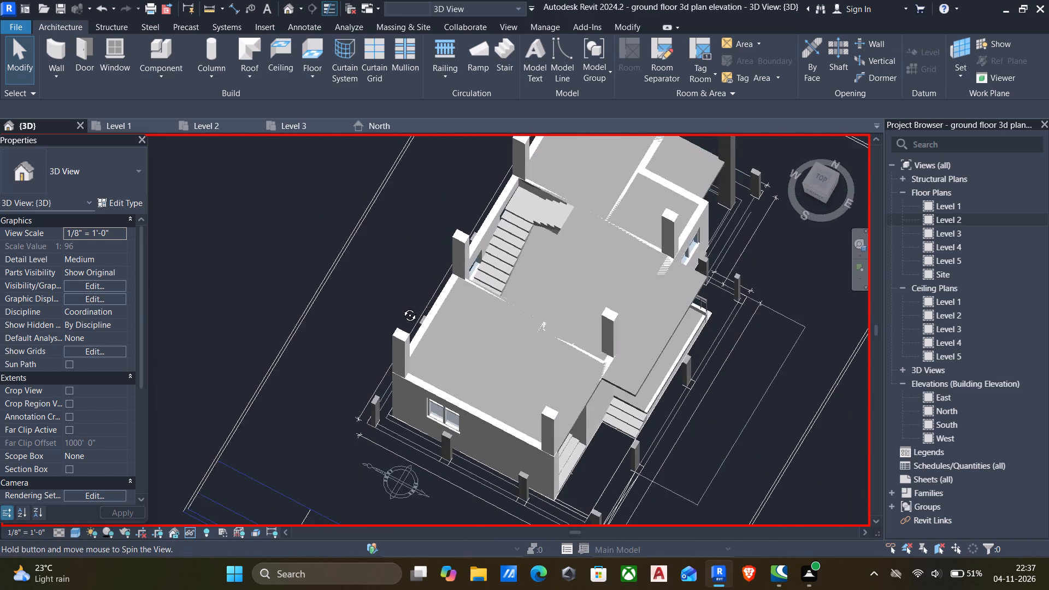
middle_click_drag(402, 307, 457, 228, "shift")
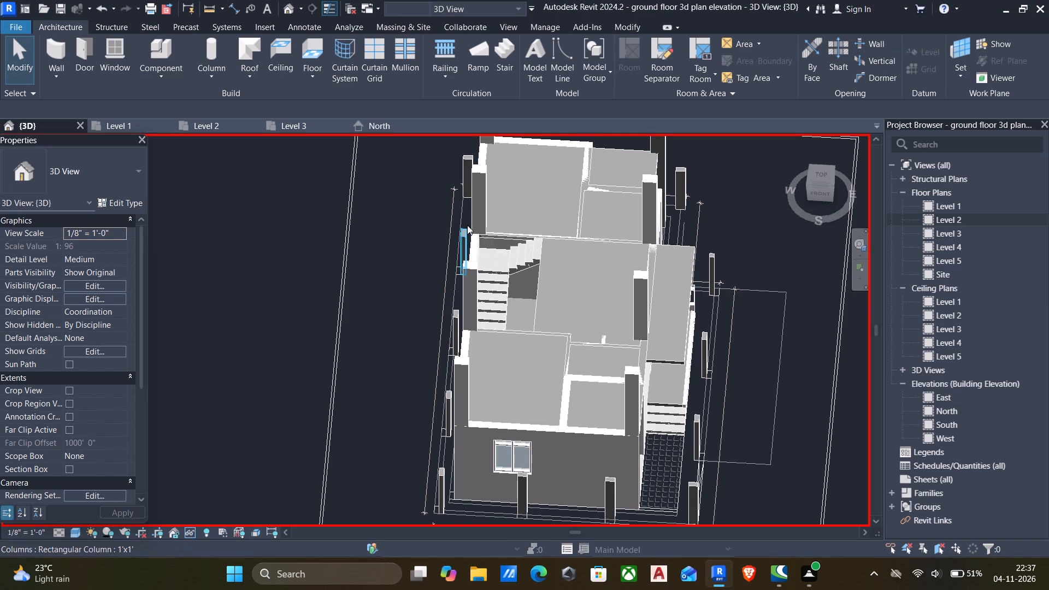
scroll(545, 265, "up", 5)
scroll(544, 265, "down", 6)
middle_click_drag(544, 267, 661, 238, "shift")
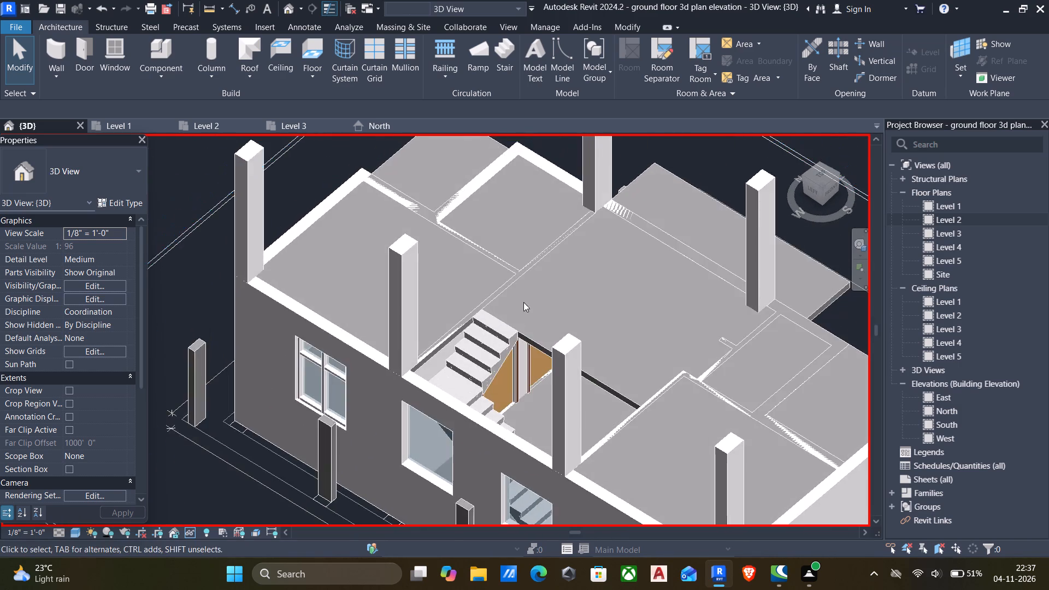
scroll(523, 304, "up", 6)
middle_click_drag(481, 341, 531, 286)
scroll(482, 341, "down", 1)
middle_click_drag(505, 310, 550, 224, "shift")
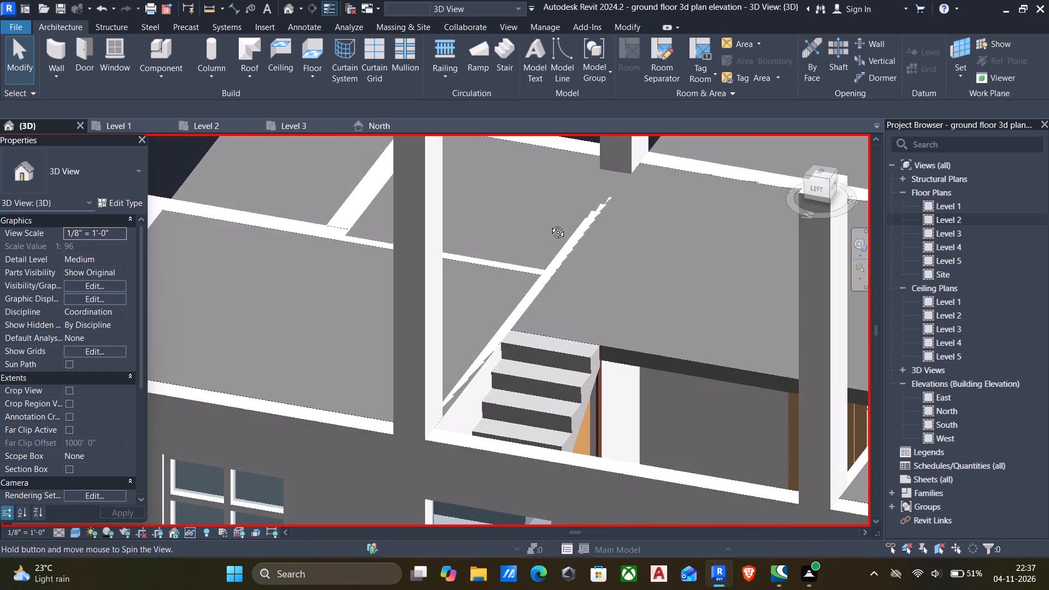
middle_click_drag(550, 224, 423, 396, "shift")
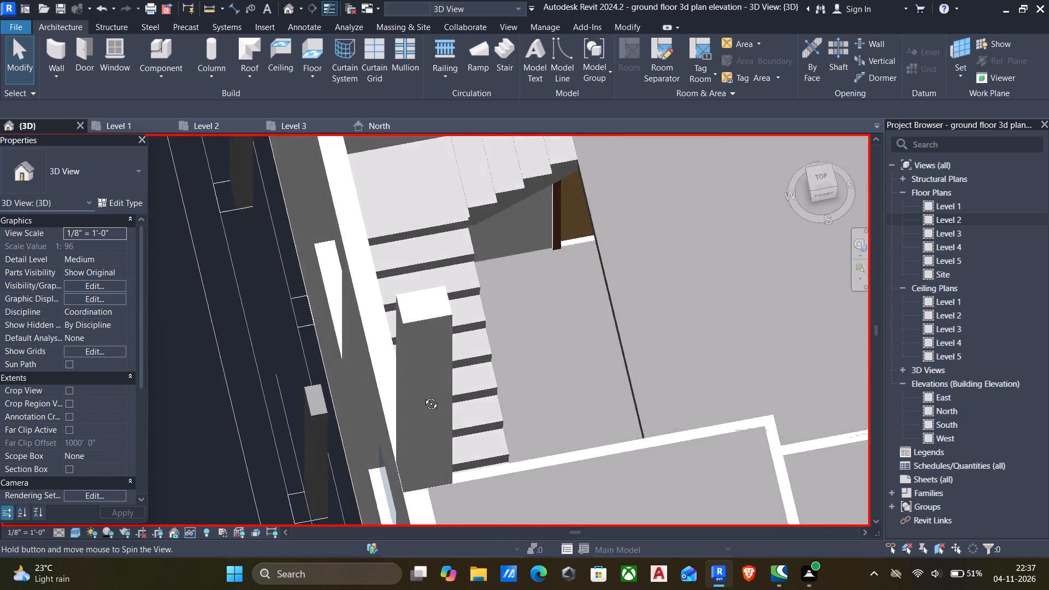
middle_click_drag(423, 396, 438, 316, "shift")
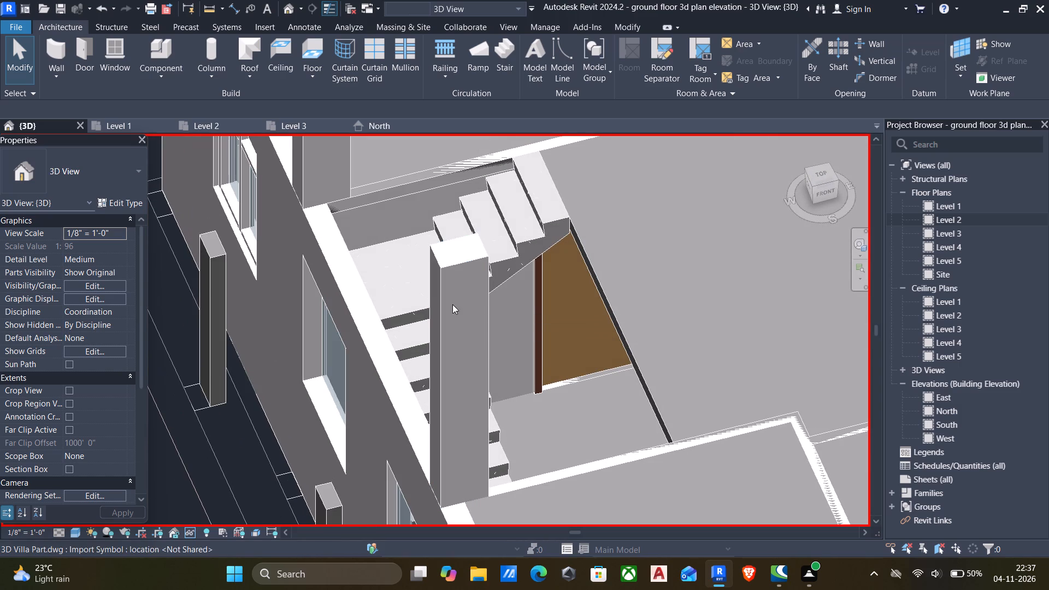
scroll(578, 331, "down", 4)
middle_click_drag(578, 331, 549, 314)
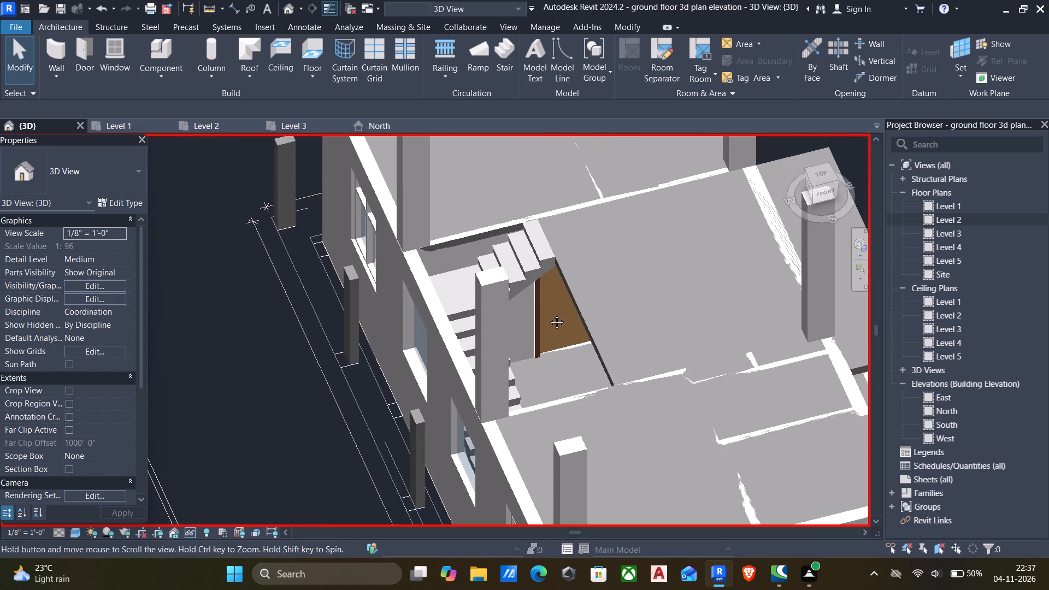
middle_click_drag(549, 314, 542, 310)
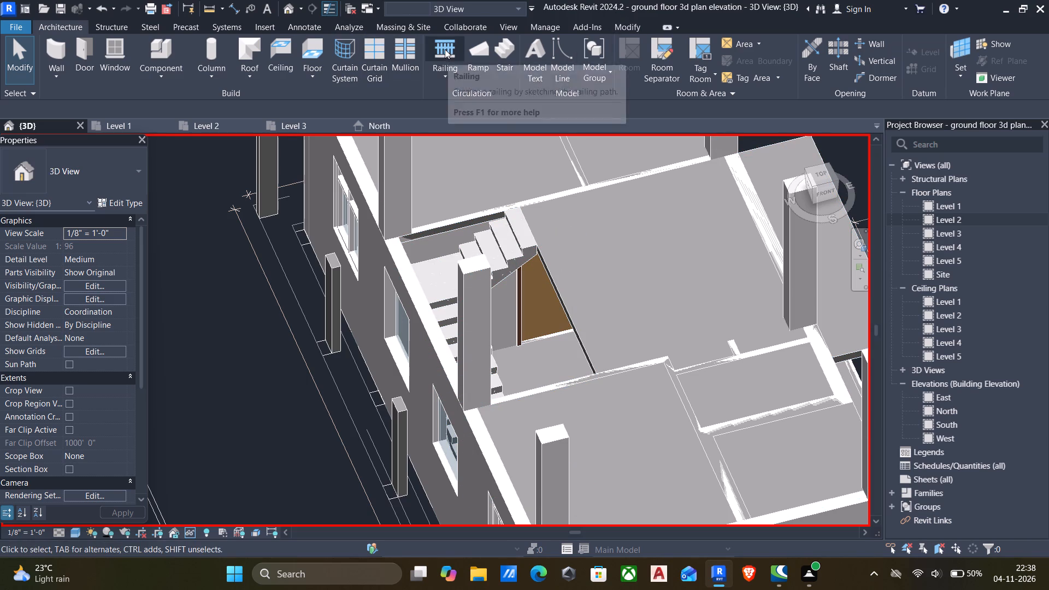
Place a Glass Panel - Bottom Fill railing on the treads of the stair.
left_click(444, 75)
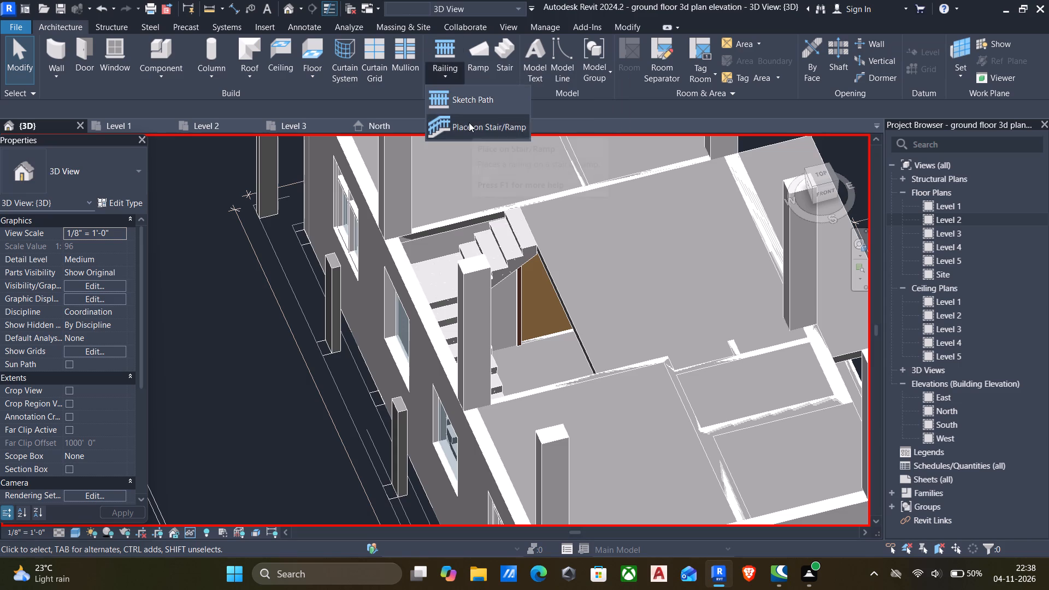
left_click(469, 122)
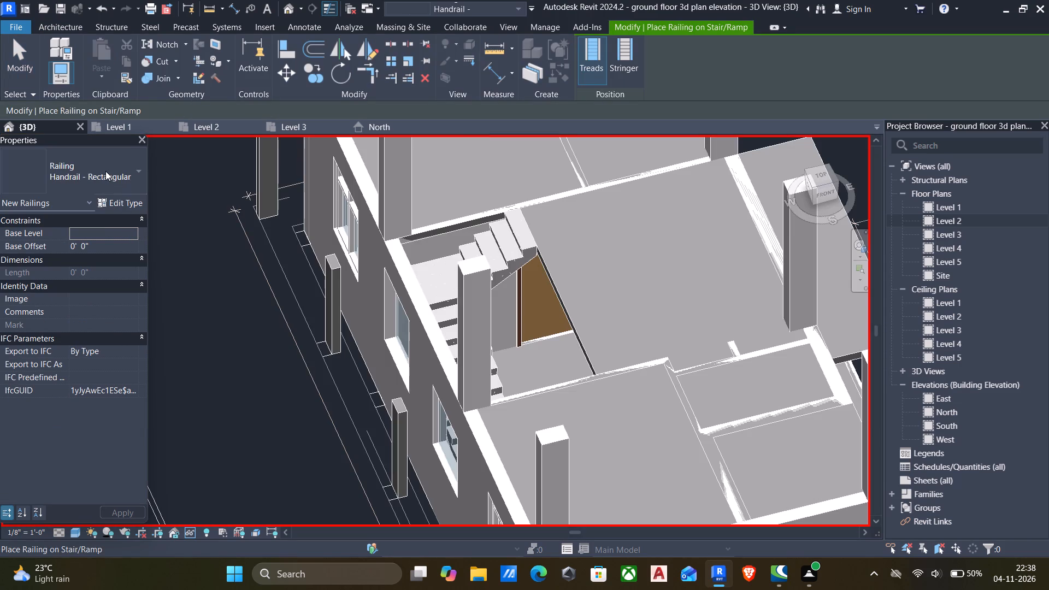
left_click(79, 169)
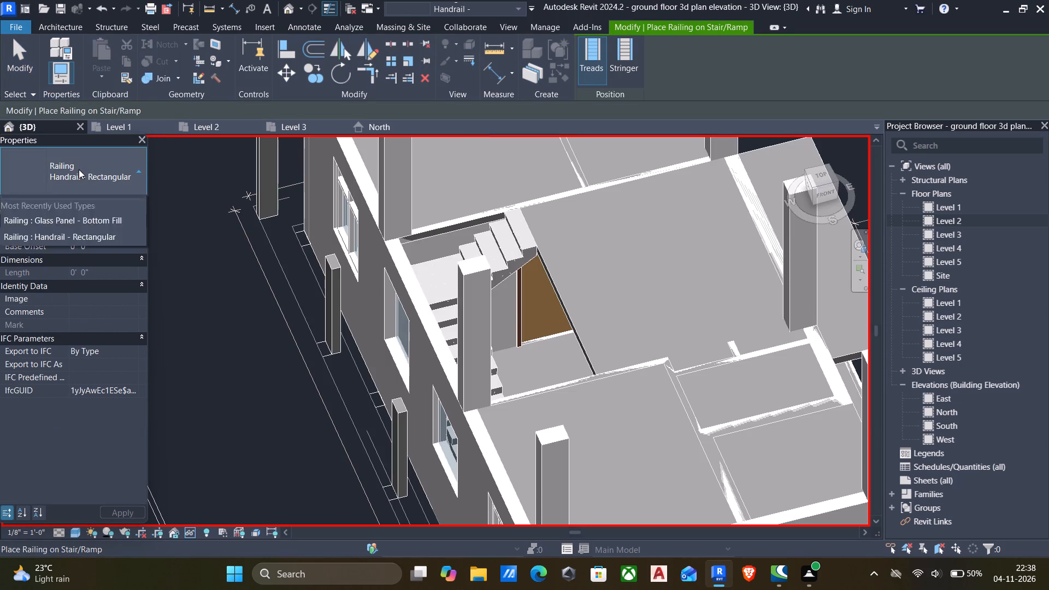
left_click(66, 241)
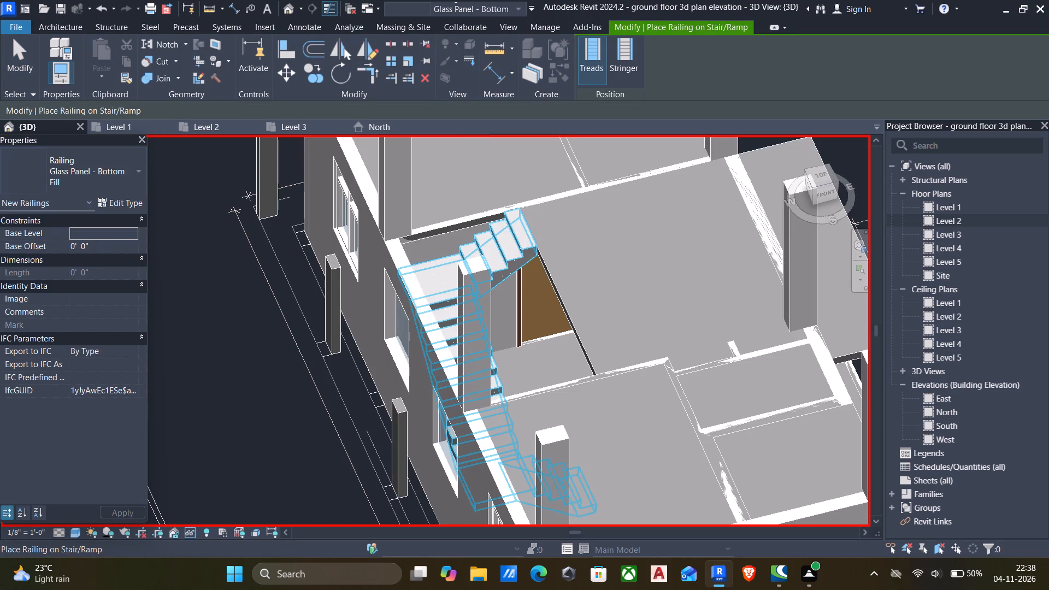
left_click(519, 240)
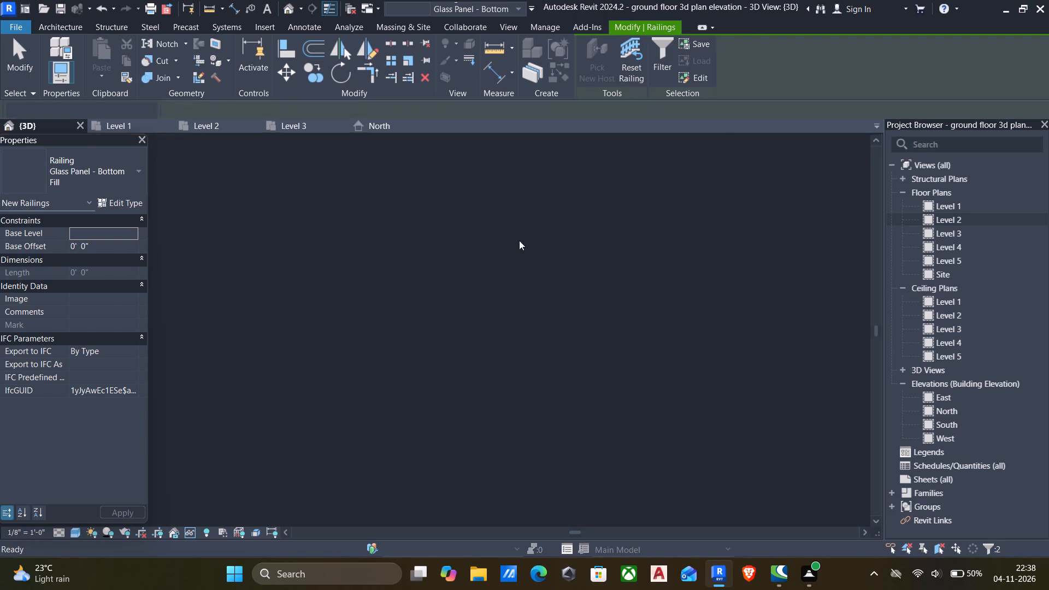
key("Escape")
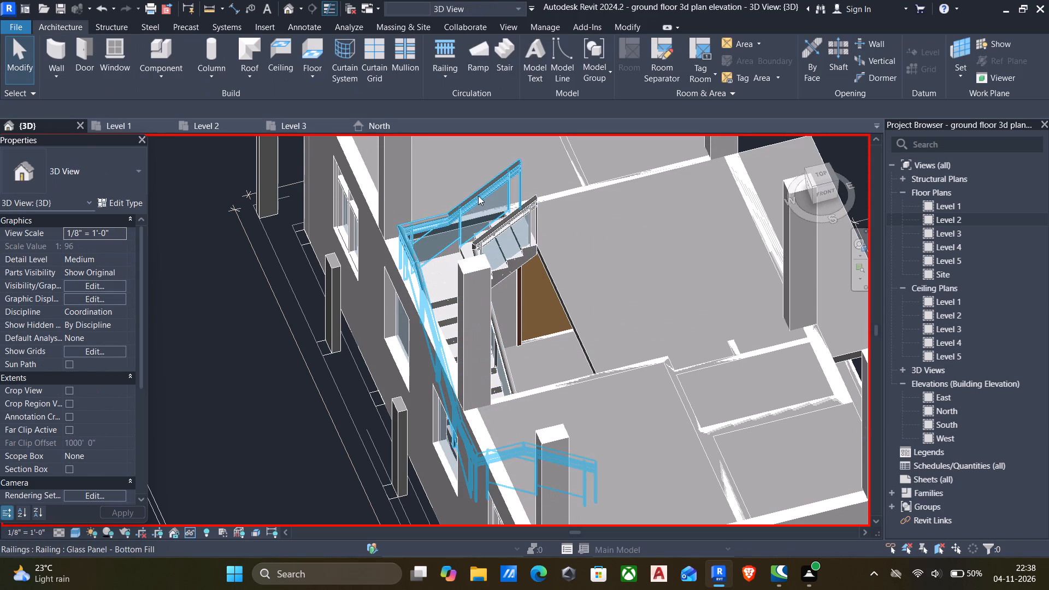
key("Escape")
Delete the stair's outer railing along the exterior wall.
left_click(480, 194)
key("Delete")
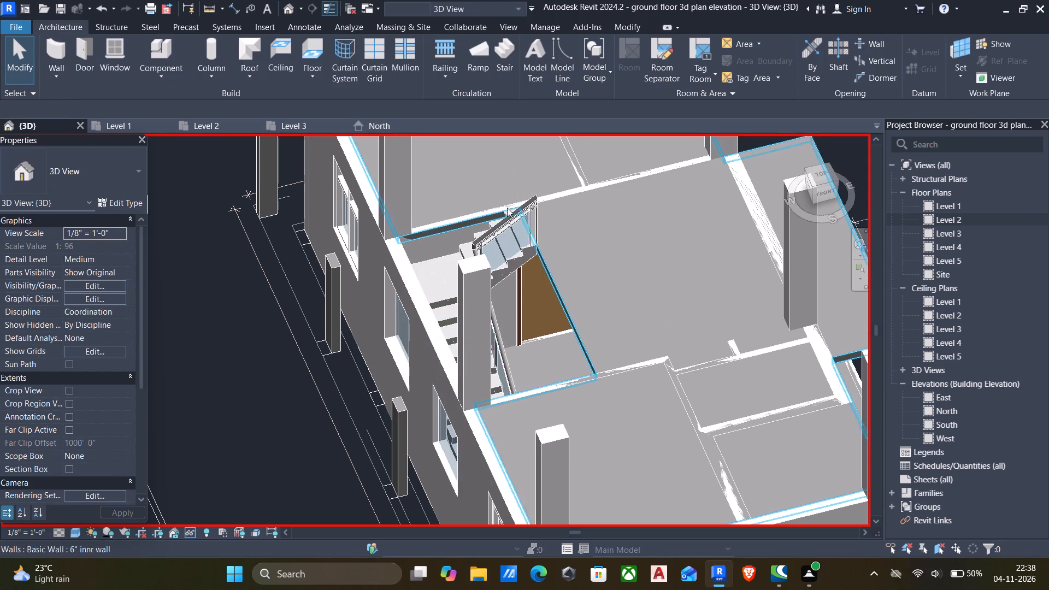
Examine the stair's inner railing and the open slab edge of the void in the 3D view.
scroll(551, 226, "down", 7)
middle_click_drag(547, 236, 547, 391, "shift")
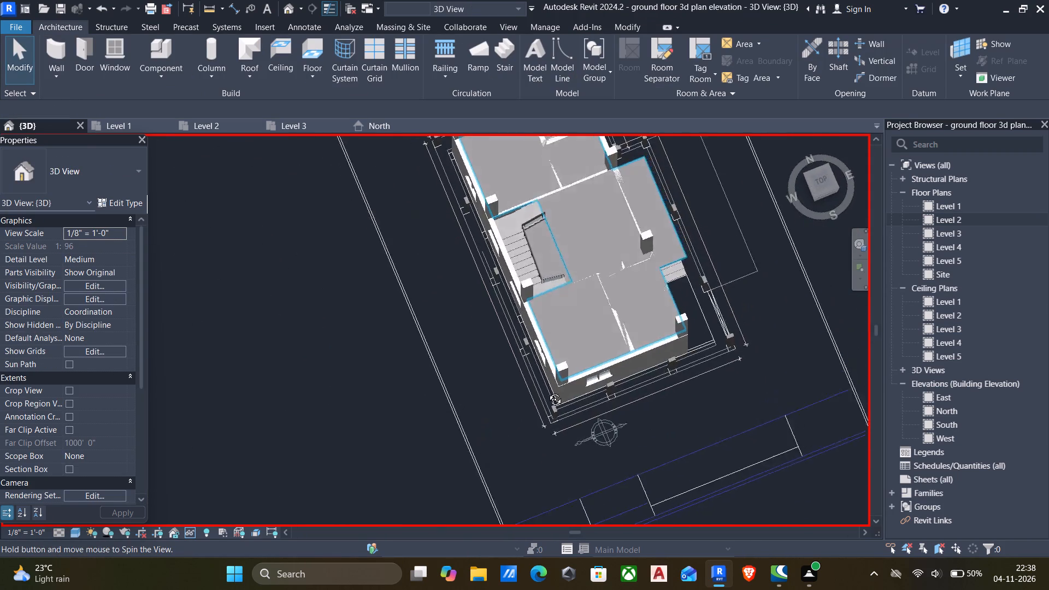
middle_click_drag(547, 391, 489, 284, "shift")
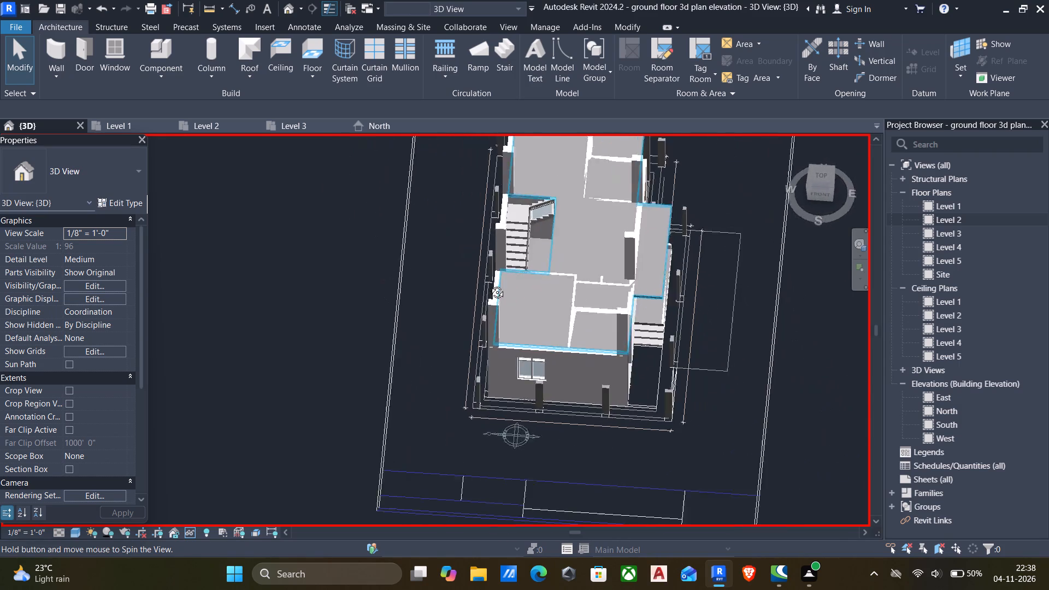
middle_click_drag(489, 284, 482, 364, "shift")
scroll(538, 215, "up", 5)
scroll(609, 193, "down", 1)
middle_click_drag(603, 199, 584, 275)
scroll(551, 250, "up", 4)
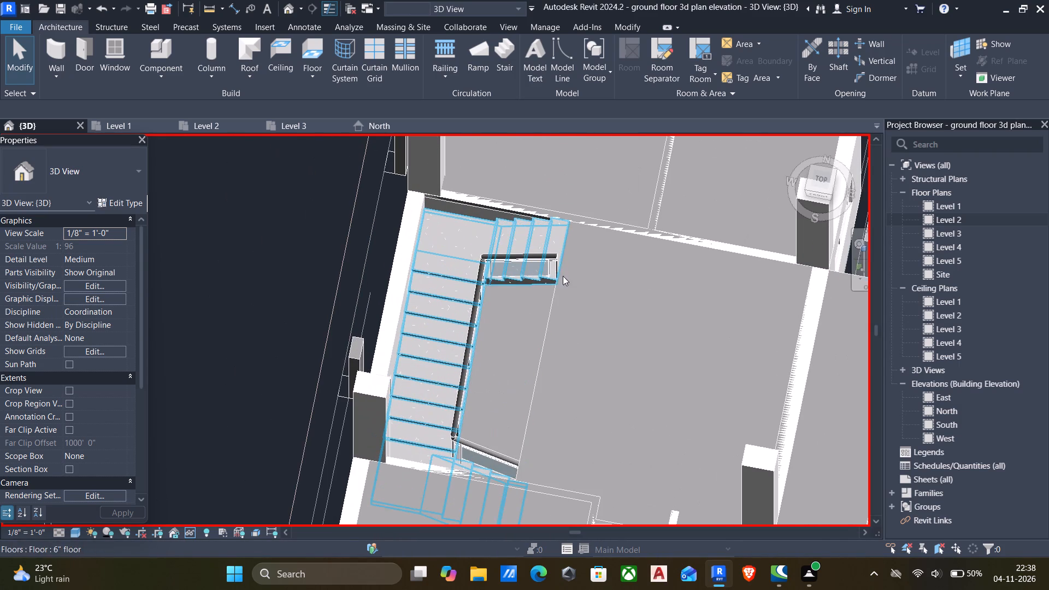
In the Level 3 plan, sketch a Guardrail - Pipe railing about 7' 0" long along the void's dining-side edge and finish the path.
left_click(927, 231)
left_click(927, 231)
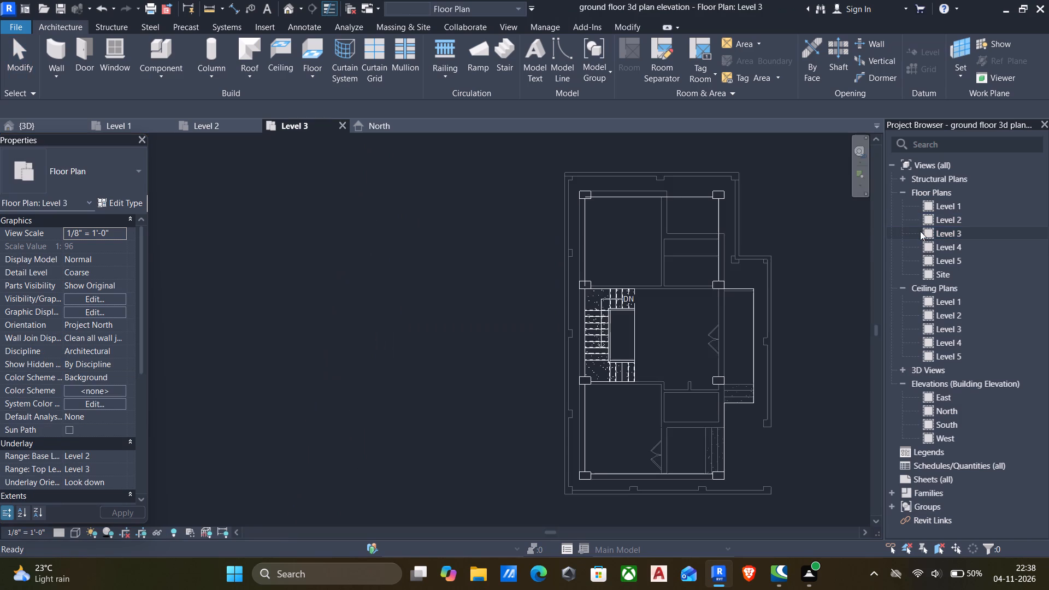
scroll(637, 321, "up", 10)
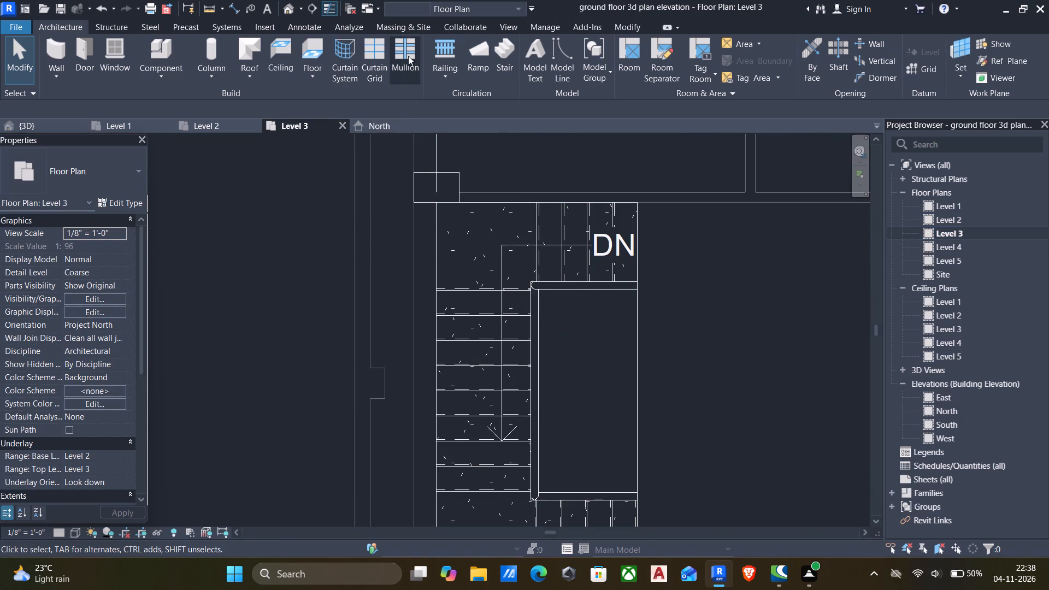
left_click(438, 48)
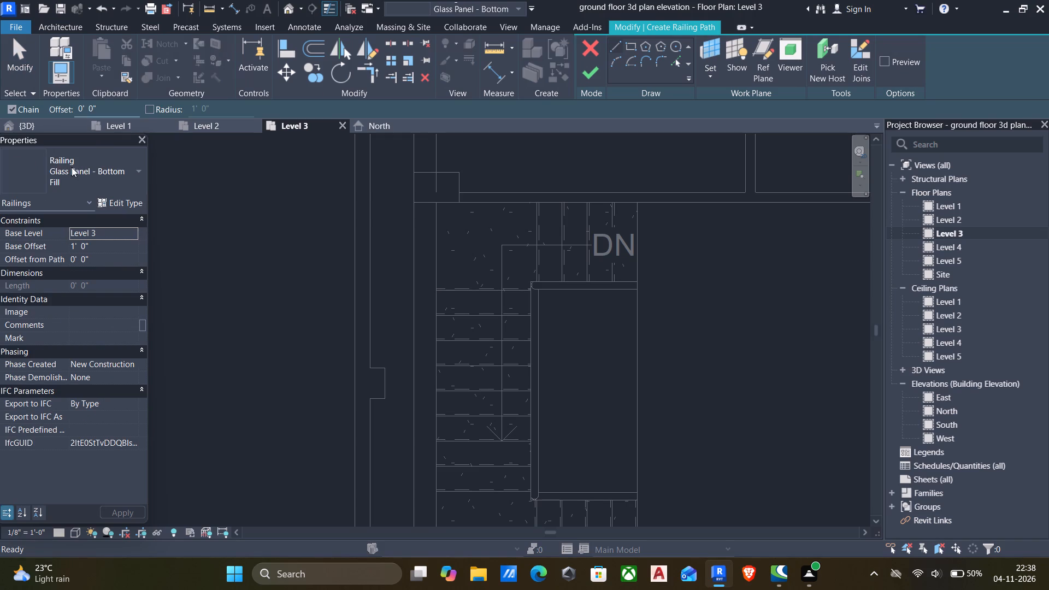
left_click(81, 168)
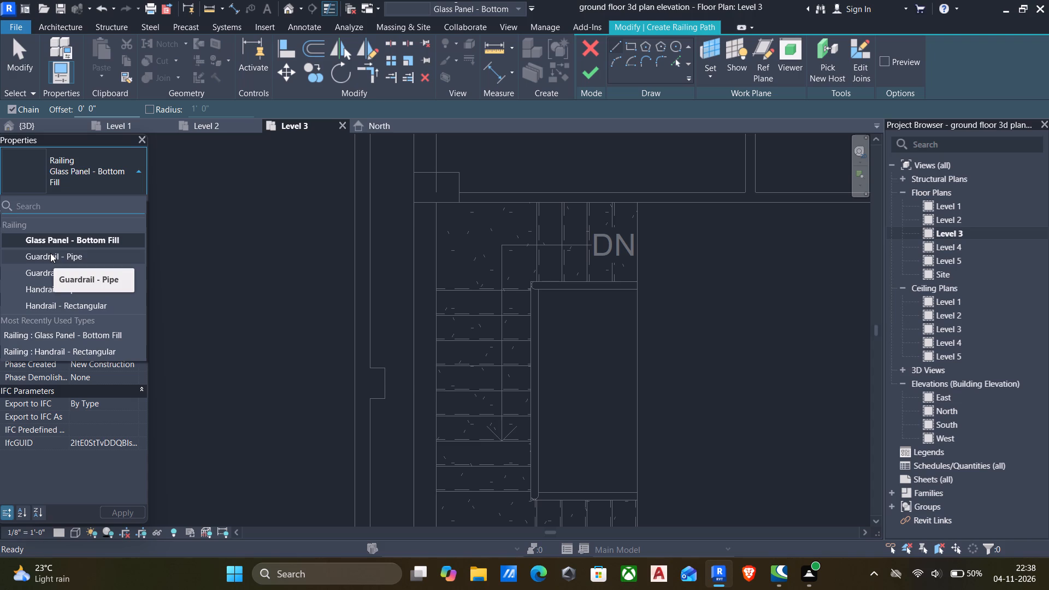
left_click(50, 253)
scroll(652, 288, "up", 10)
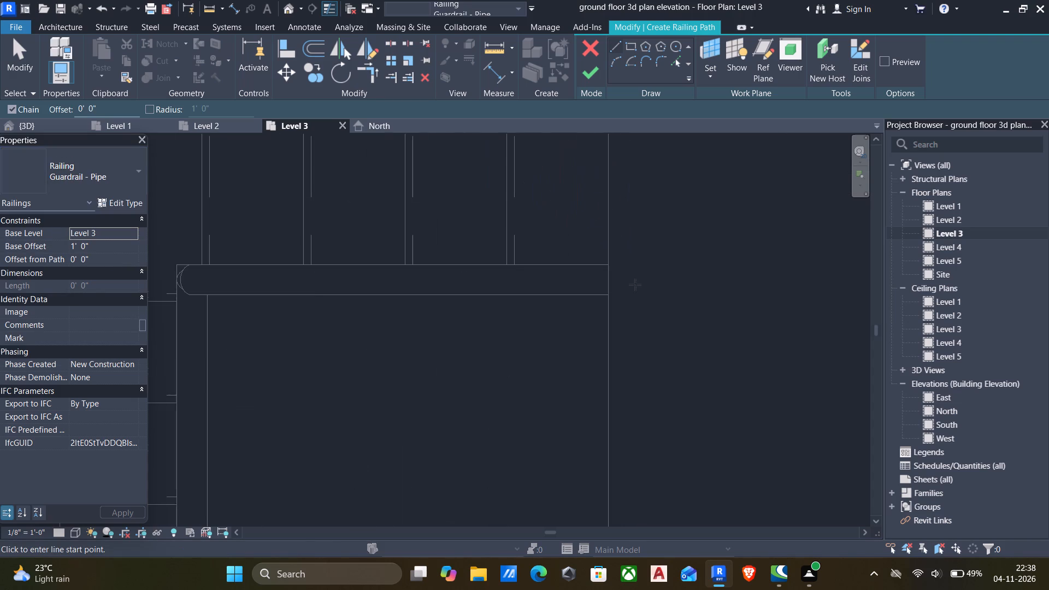
left_click(610, 268)
scroll(604, 321, "down", 5)
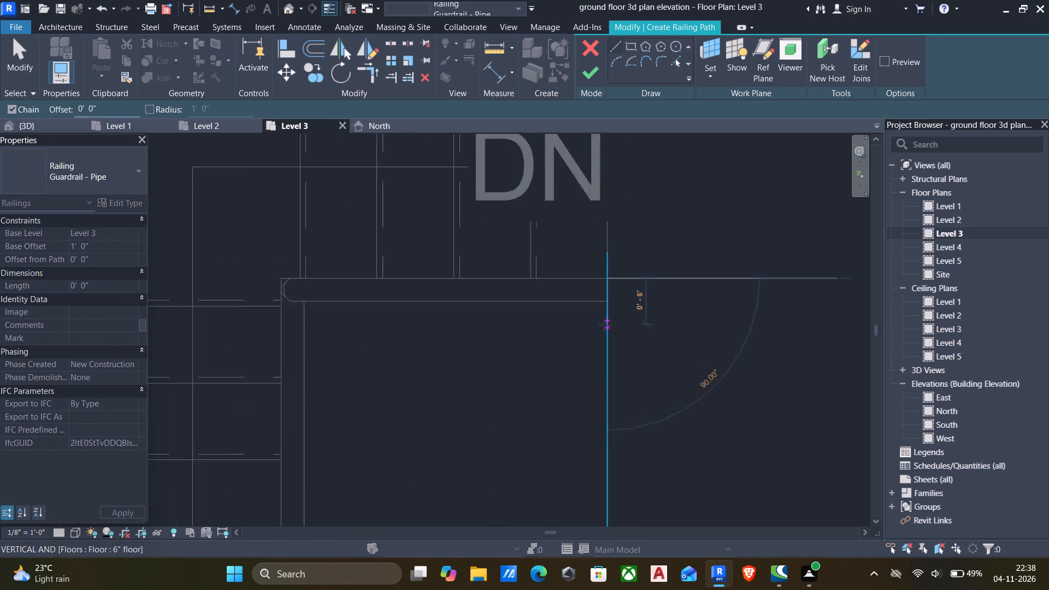
middle_click_drag(604, 326, 603, 219)
scroll(596, 356, "down", 2)
middle_click_drag(596, 357, 597, 261)
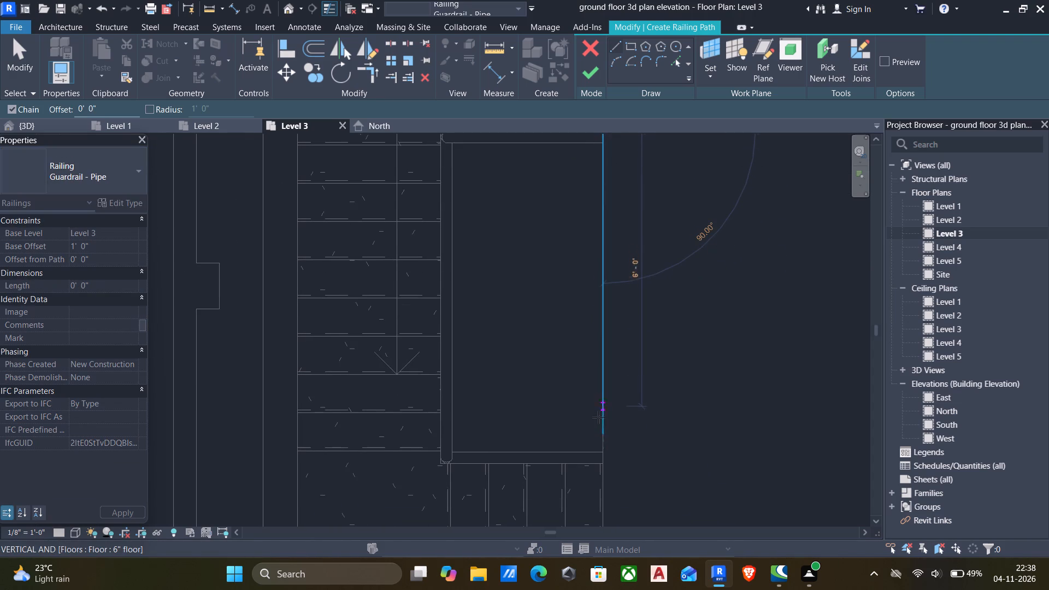
scroll(600, 447, "up", 4)
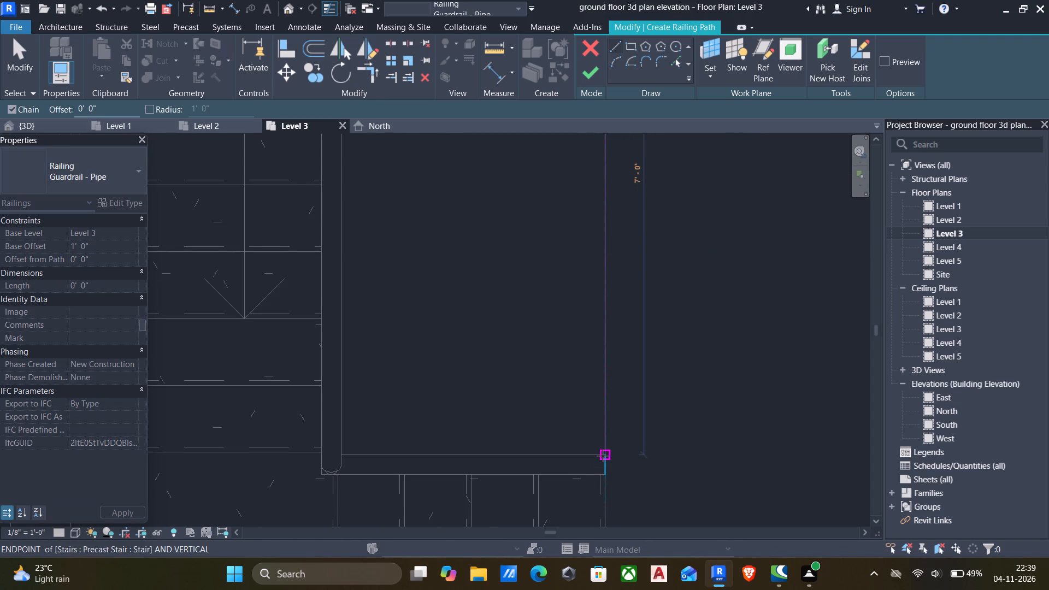
left_click(603, 455)
key("Escape")
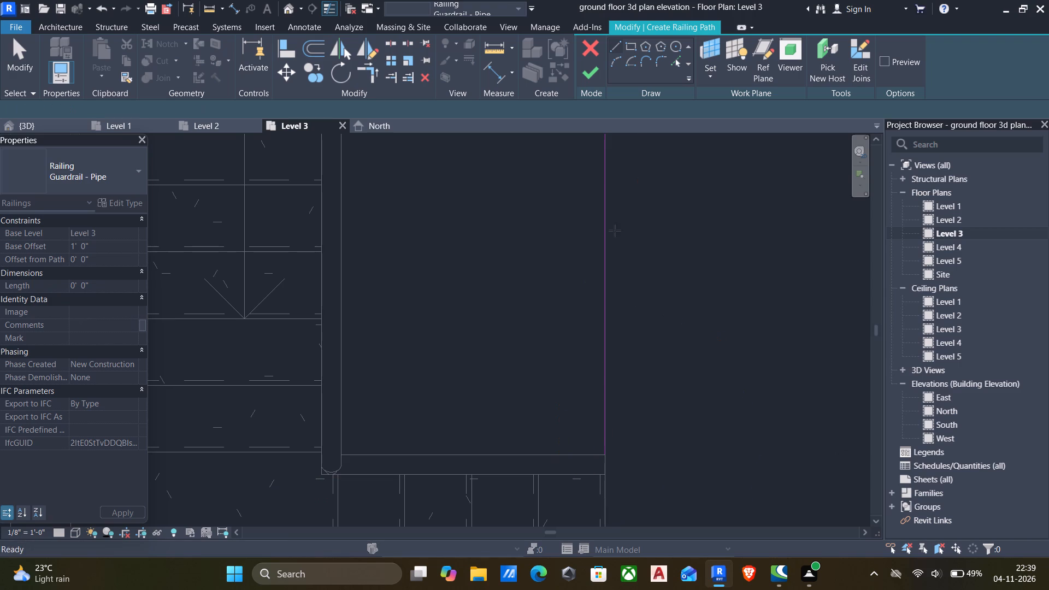
left_click(590, 68)
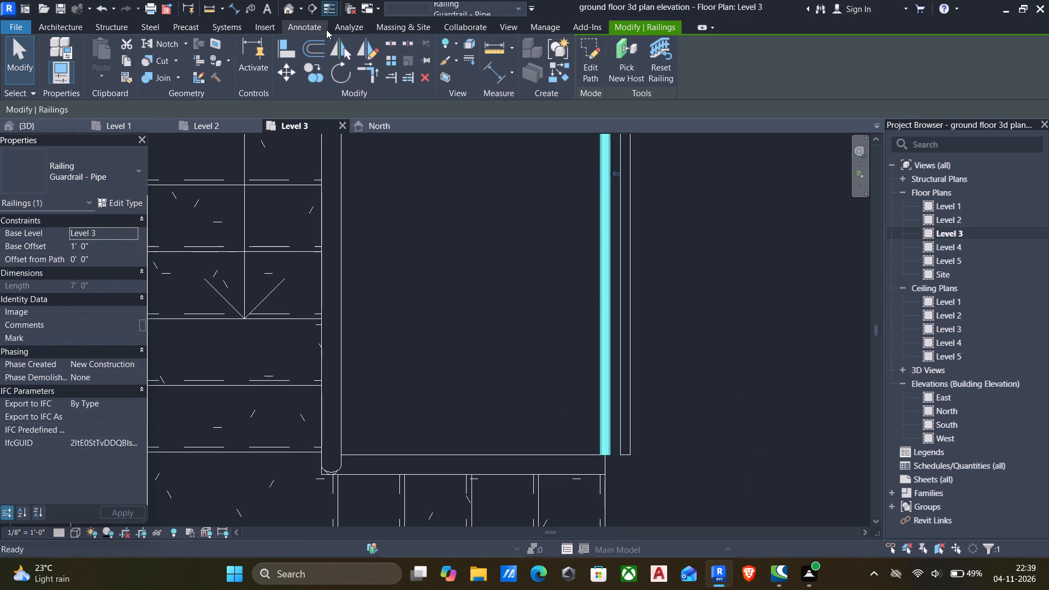
Examine the new guardrail along the void edge in the 3D view, including where it meets the stair railing and ends.
left_click(288, 12)
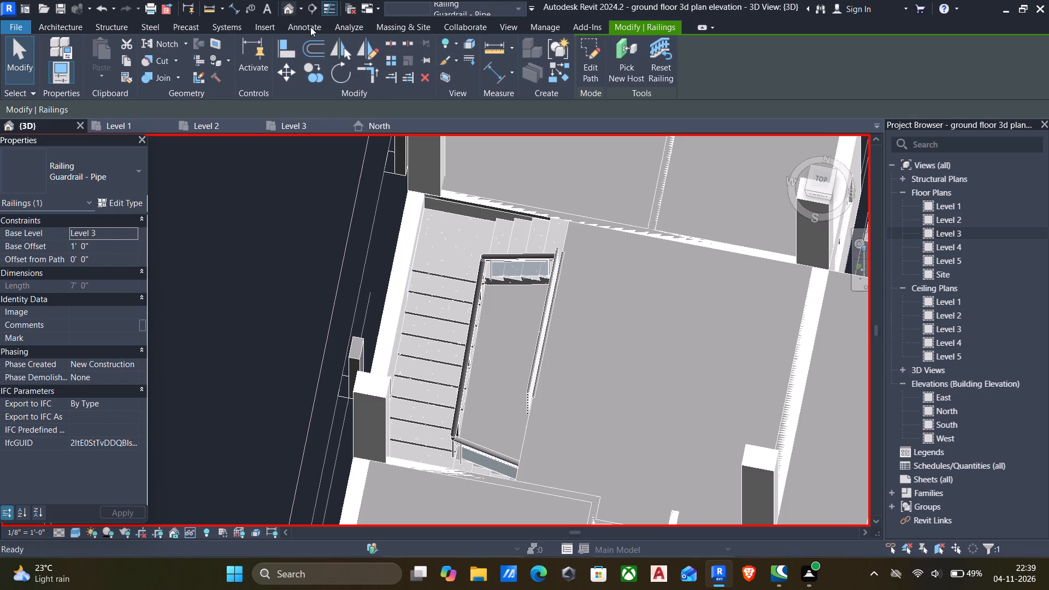
scroll(540, 232, "down", 6)
middle_click_drag(541, 232, 723, 193, "shift")
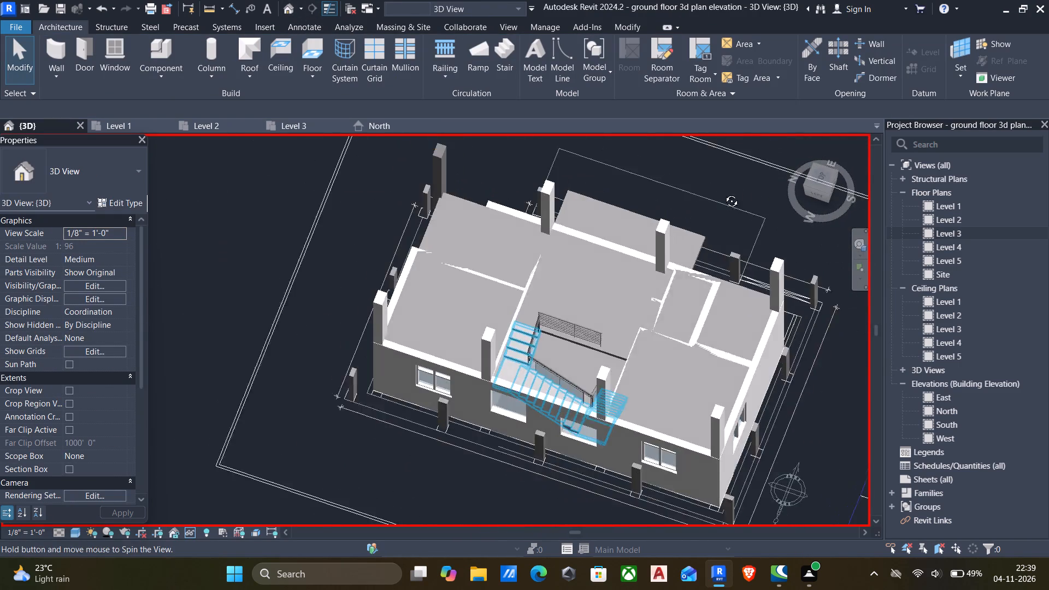
middle_click_drag(723, 193, 726, 192, "shift")
scroll(656, 288, "up", 6)
scroll(573, 322, "down", 1)
middle_click_drag(571, 323, 710, 244)
scroll(688, 253, "up", 4)
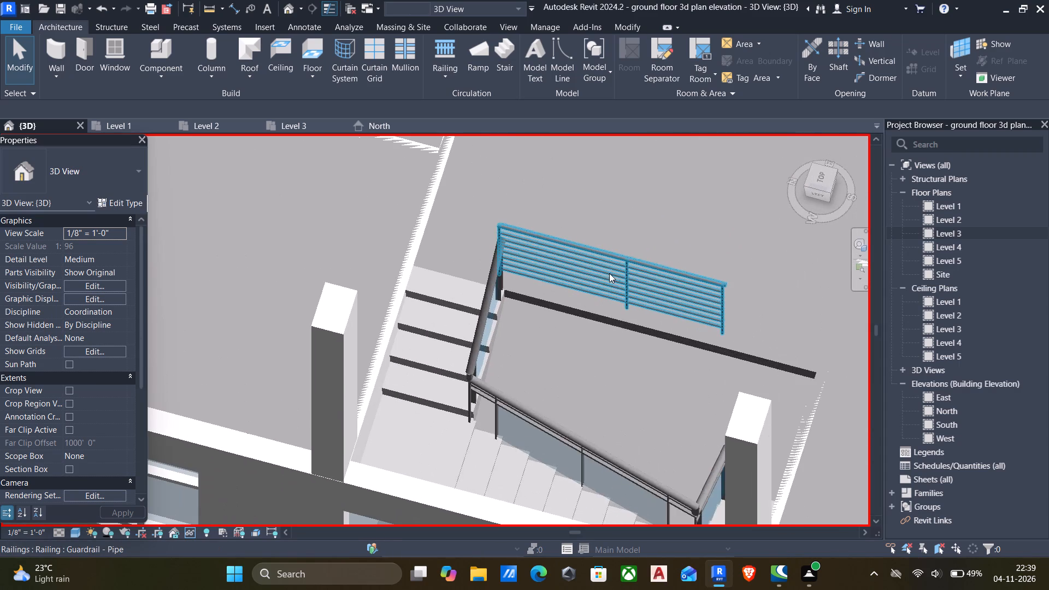
Edit the guardrail's path in the Level 3 plan, extending its lower end past the lower stair flight to the wall, 9' 10 1/2" overall.
left_click(926, 233)
left_click(926, 233)
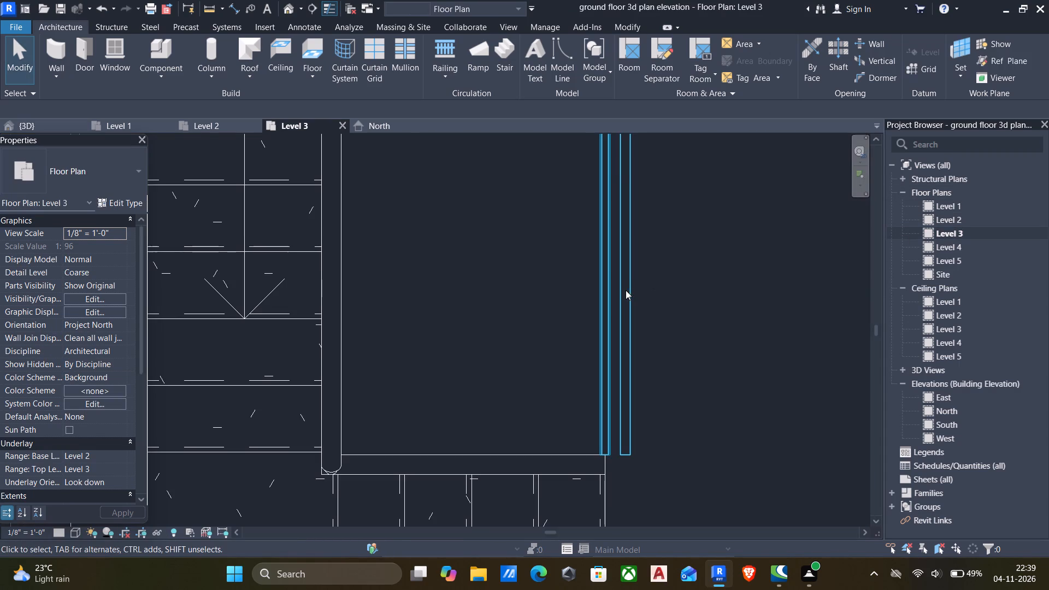
left_click(626, 290)
scroll(623, 290, "down", 11)
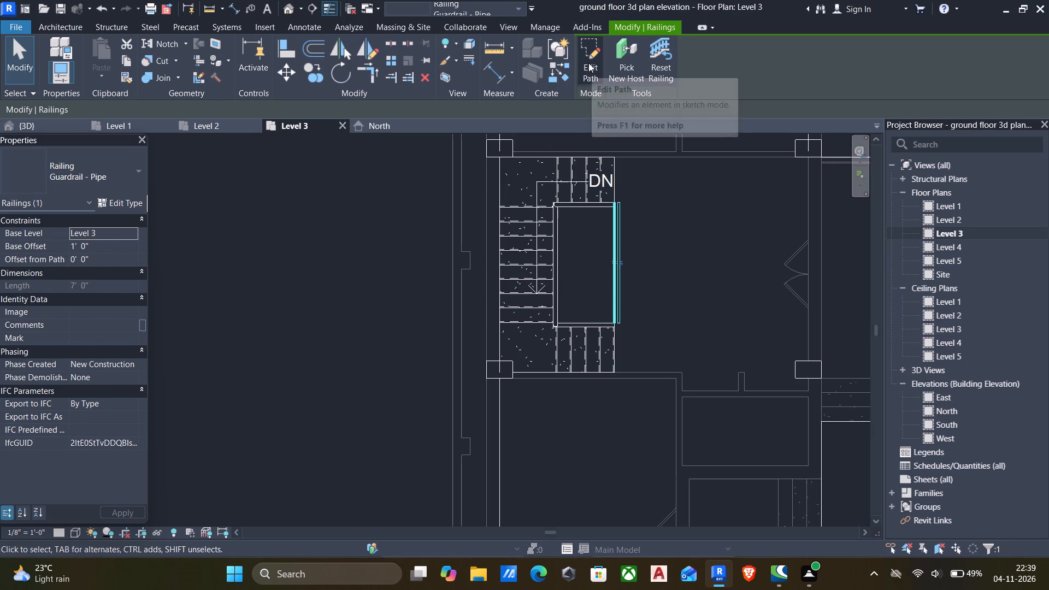
left_click(588, 63)
scroll(610, 289, "up", 3)
left_click(614, 291)
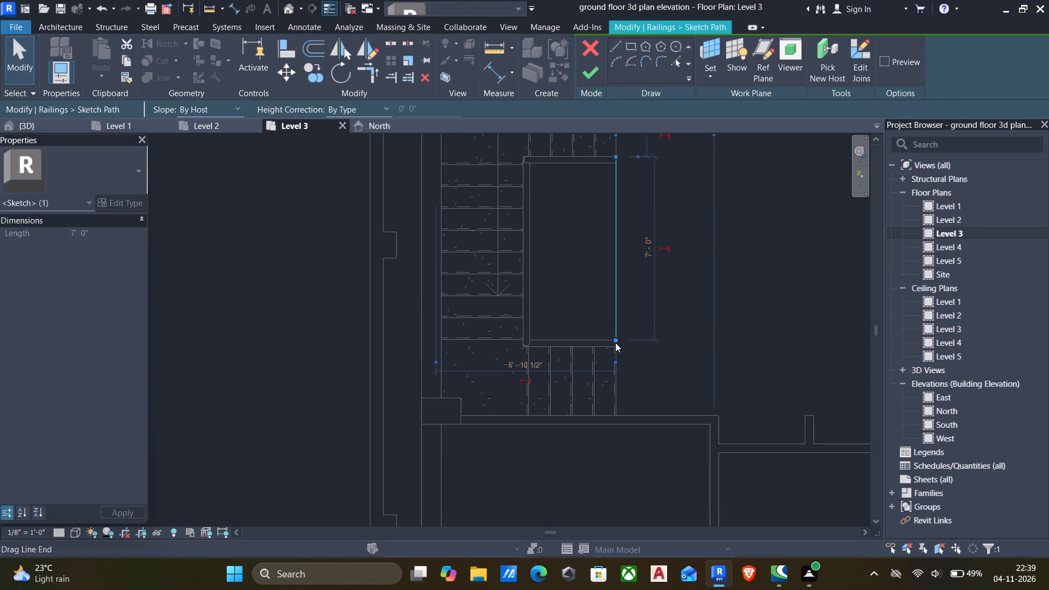
left_click_drag(615, 339, 616, 412)
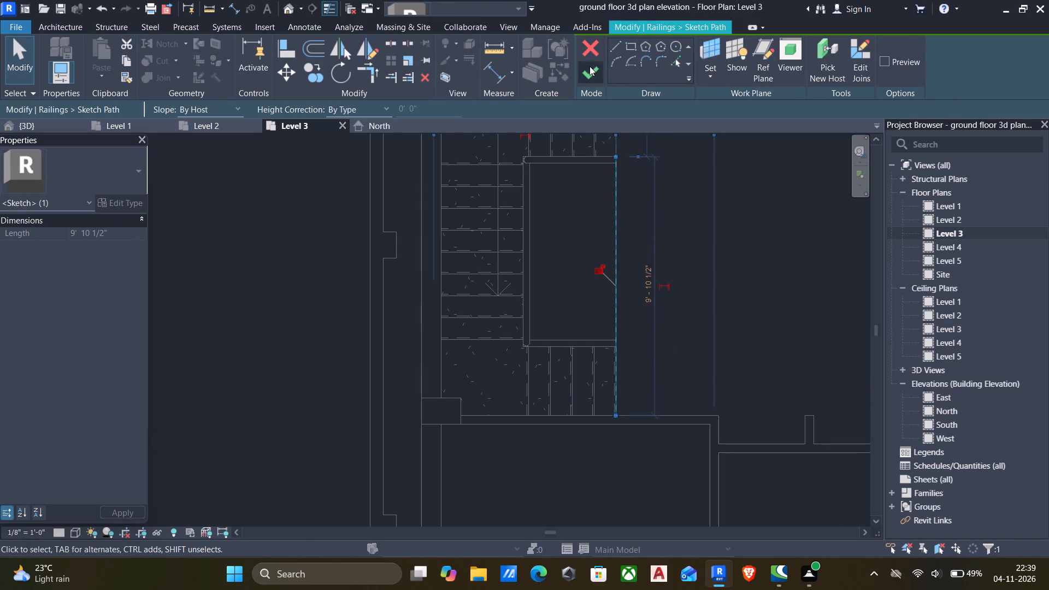
left_click(590, 68)
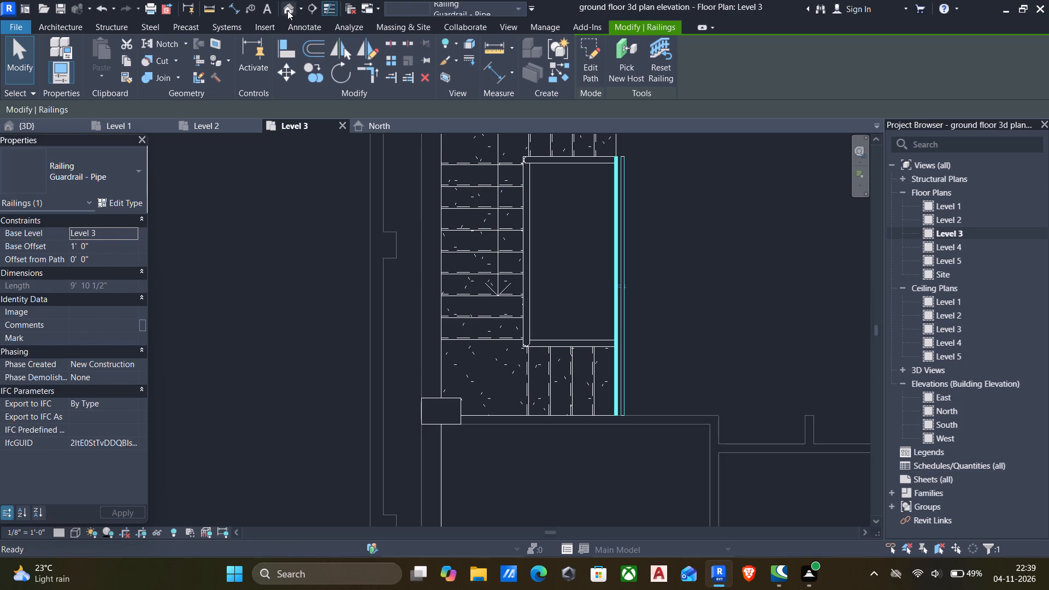
Examine the extended guardrail along the void edge from several directions in the 3D view.
left_click(287, 10)
scroll(529, 209, "down", 6)
middle_click_drag(531, 210, 538, 215, "shift")
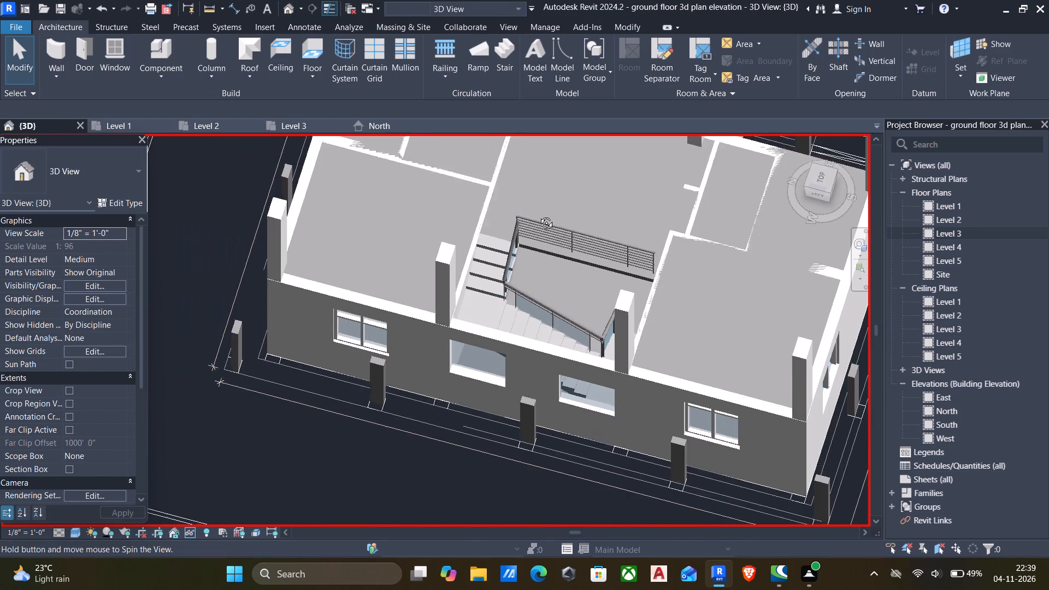
middle_click_drag(538, 215, 623, 203, "shift")
scroll(692, 190, "up", 6)
scroll(697, 193, "down", 6)
middle_click_drag(694, 203, 576, 211, "shift")
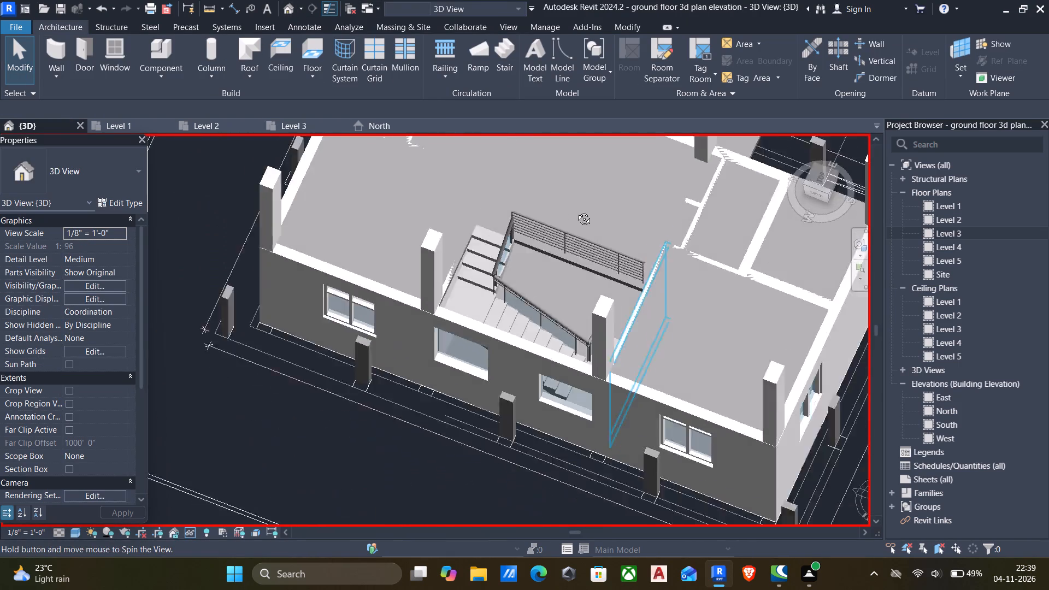
middle_click_drag(576, 211, 370, 243, "shift")
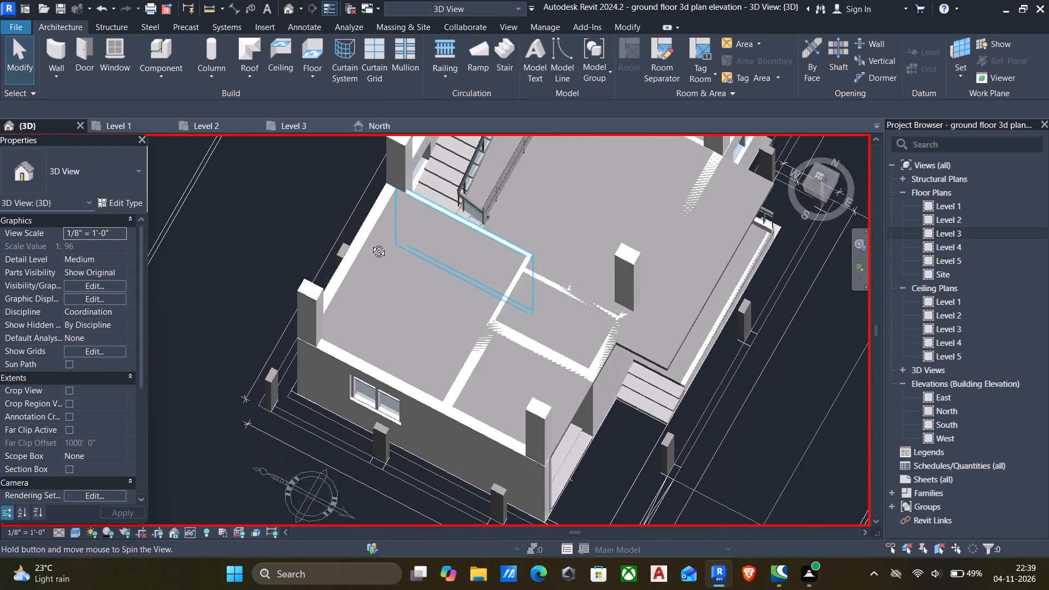
middle_click_drag(370, 243, 590, 172, "shift")
scroll(579, 192, "up", 6)
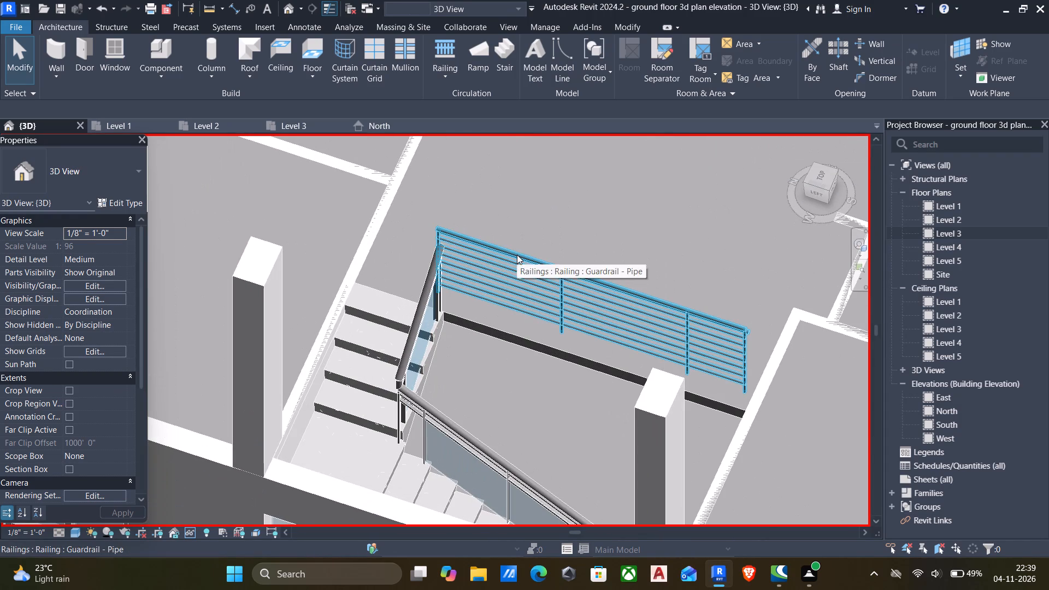
Change the void-edge guardrail's type to Glass Panel - Bottom Fill.
left_click(517, 255)
left_click(77, 175)
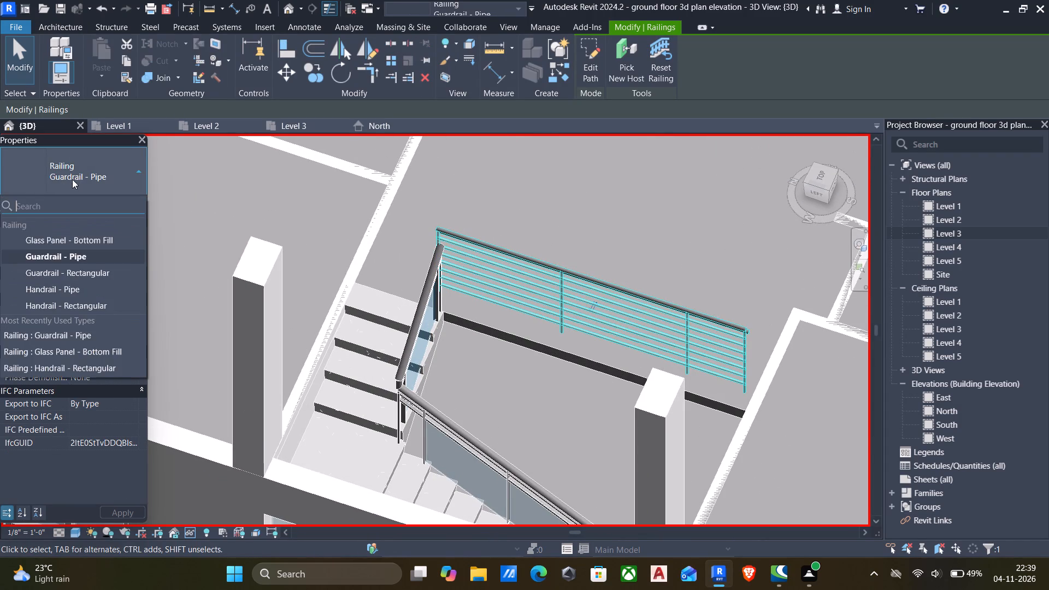
left_click(46, 245)
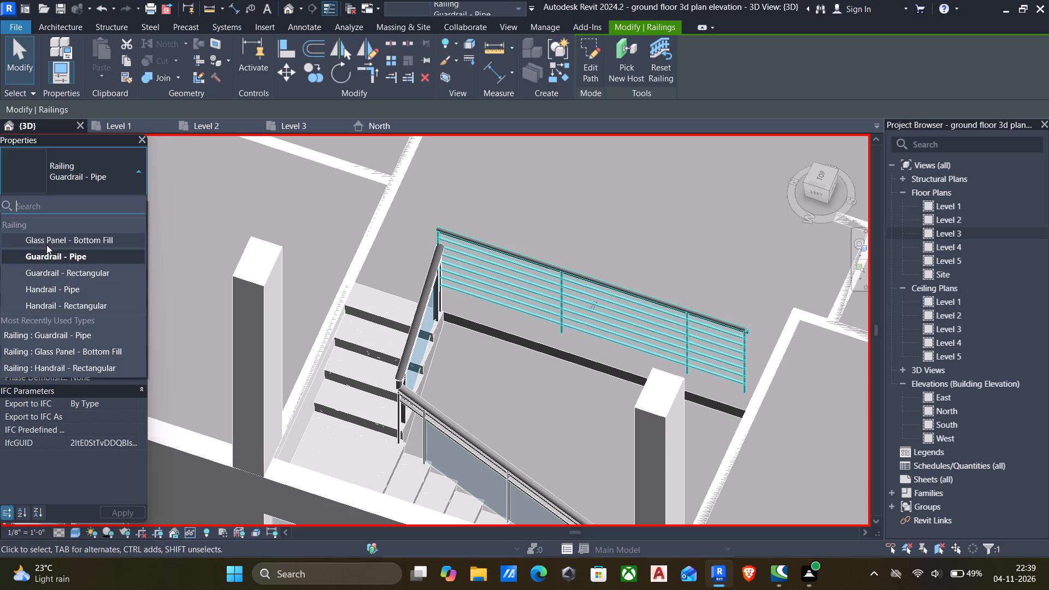
scroll(472, 270, "up", 5)
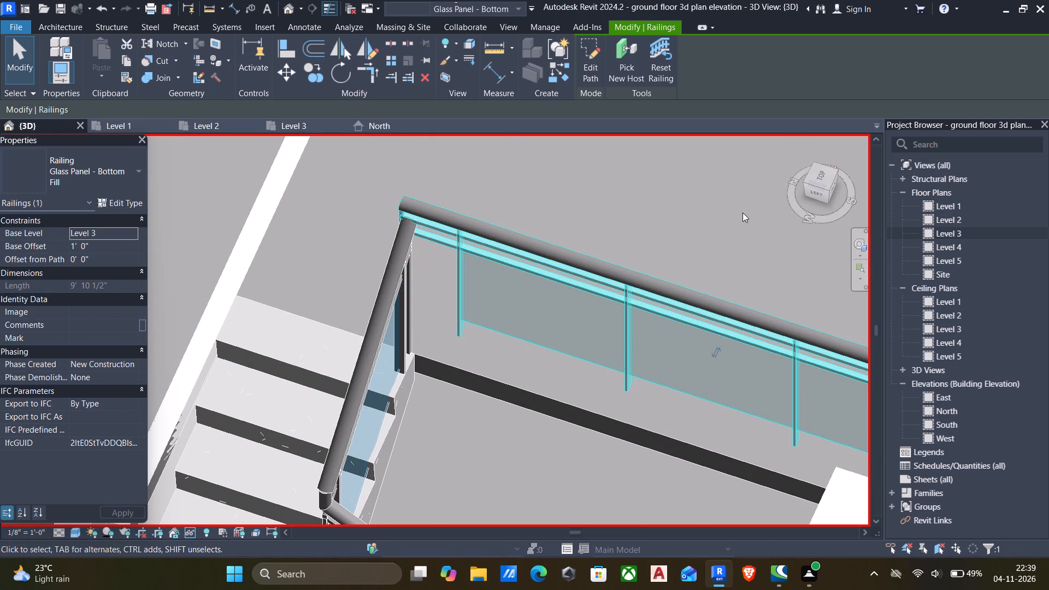
Examine the glass guardrail along the void edge from above and several directions, including where it meets the stair railing.
scroll(840, 232, "down", 4)
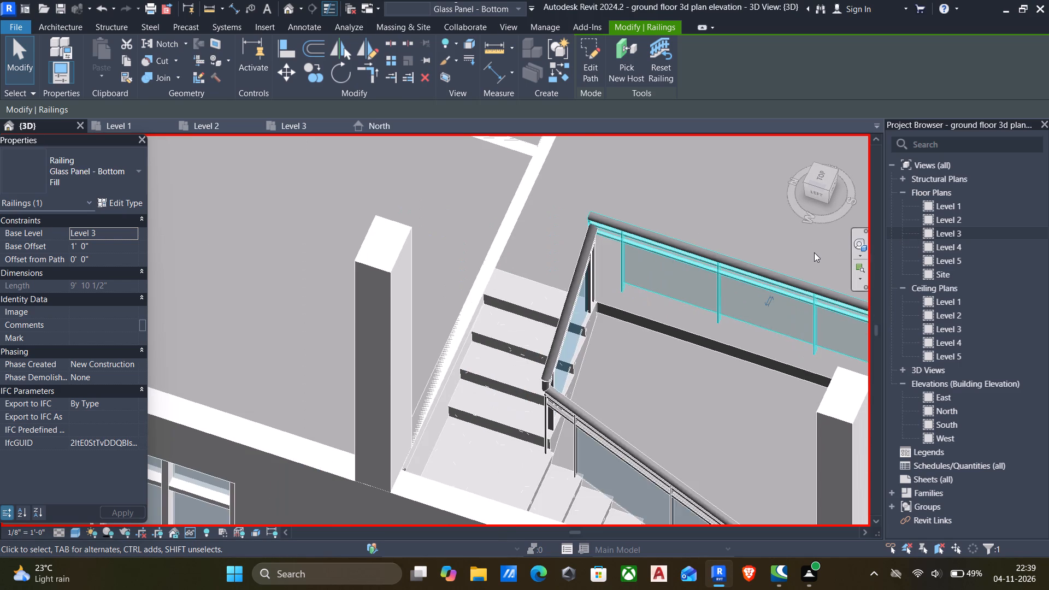
scroll(814, 253, "down", 5)
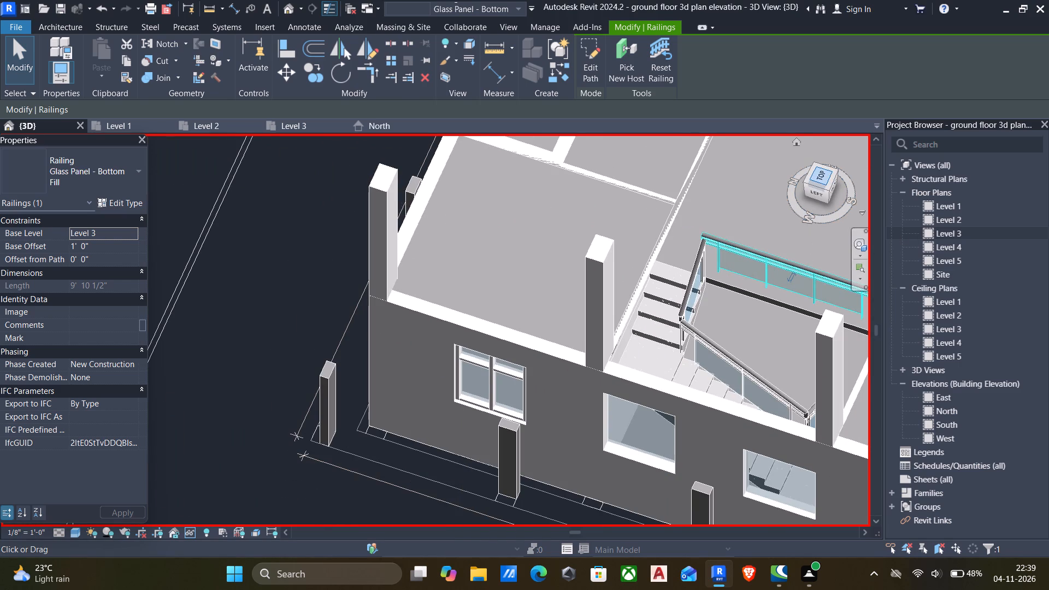
left_click(827, 176)
scroll(639, 248, "down", 2)
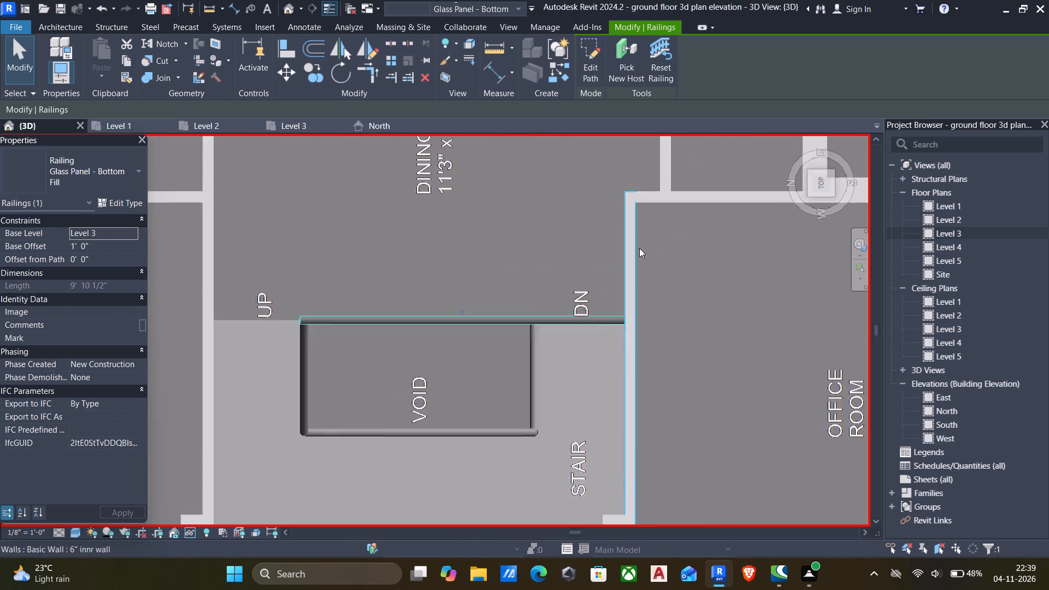
scroll(639, 248, "down", 3)
middle_click_drag(639, 248, 629, 171, "shift")
scroll(611, 175, "up", 7)
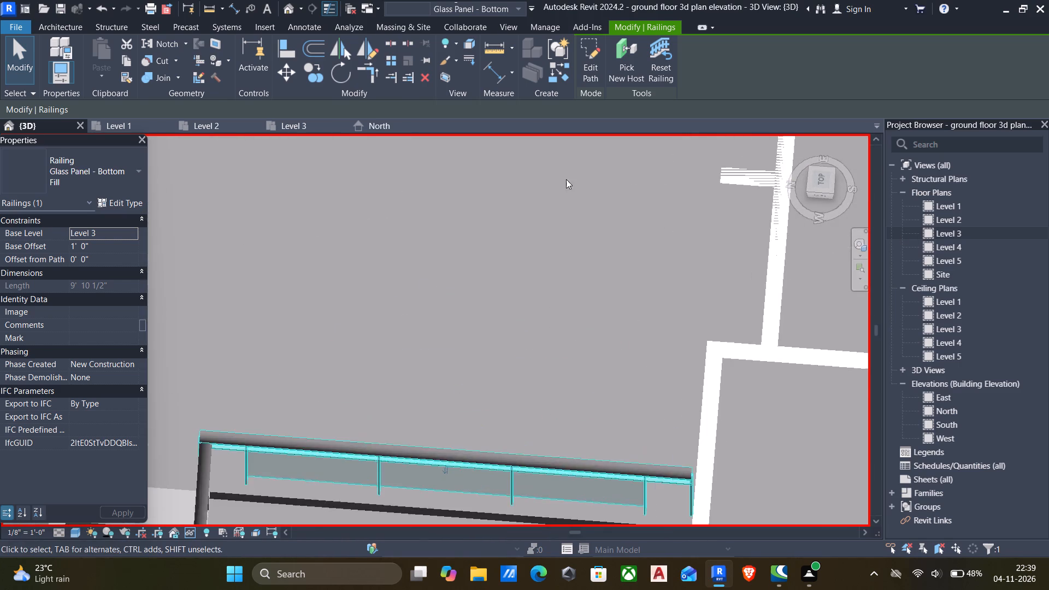
scroll(531, 251, "down", 7)
middle_click_drag(531, 252, 584, 152)
scroll(583, 228, "up", 6)
left_click(590, 273)
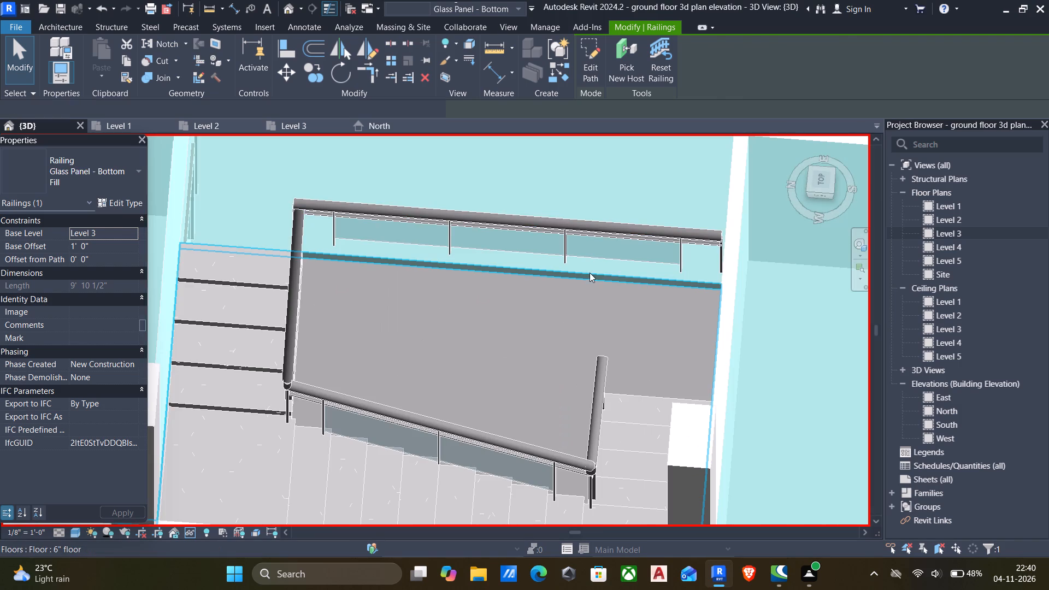
scroll(588, 266, "up", 3)
key("Escape")
scroll(588, 261, "down", 6)
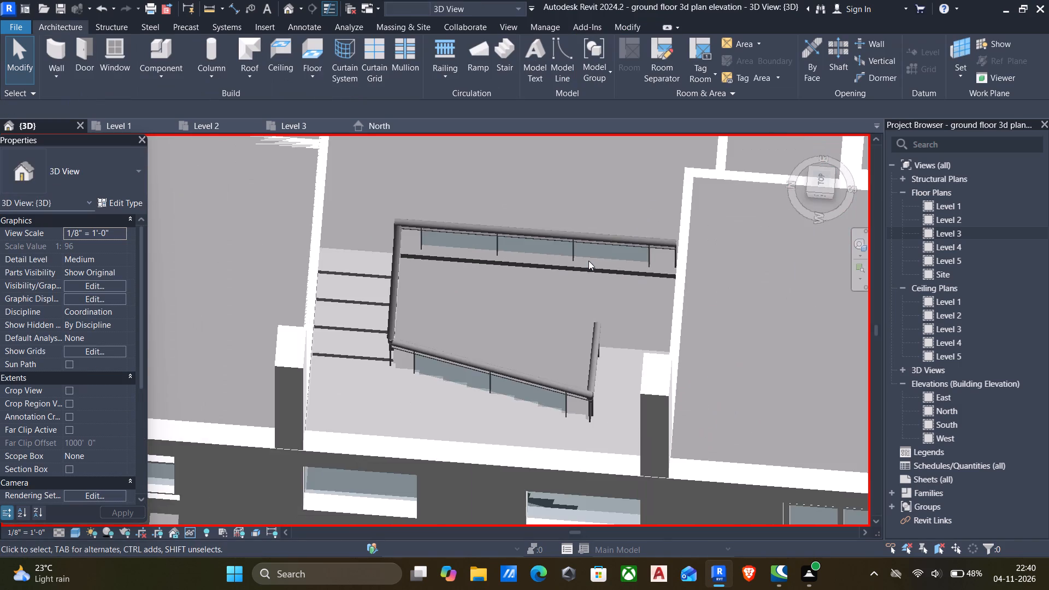
middle_click_drag(587, 261, 458, 244, "shift")
scroll(464, 226, "down", 3)
middle_click_drag(464, 237, 467, 300)
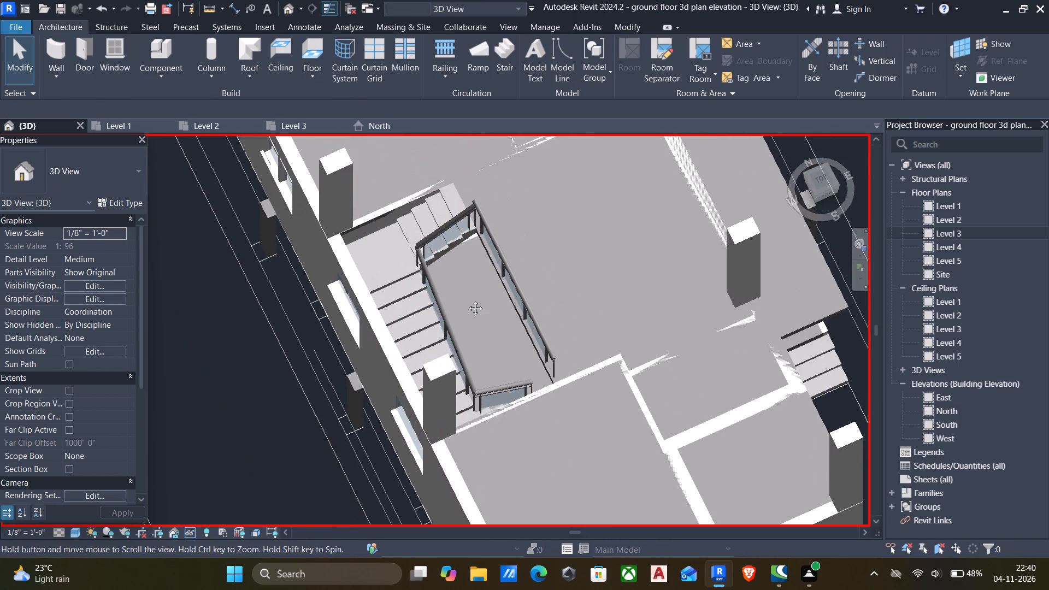
middle_click_drag(467, 300, 469, 304)
scroll(477, 250, "up", 5)
Edit the void-edge guardrail's path, pulling the end beside the stair railing back to the stair stringer corner, 9' 8" overall.
left_click(483, 214)
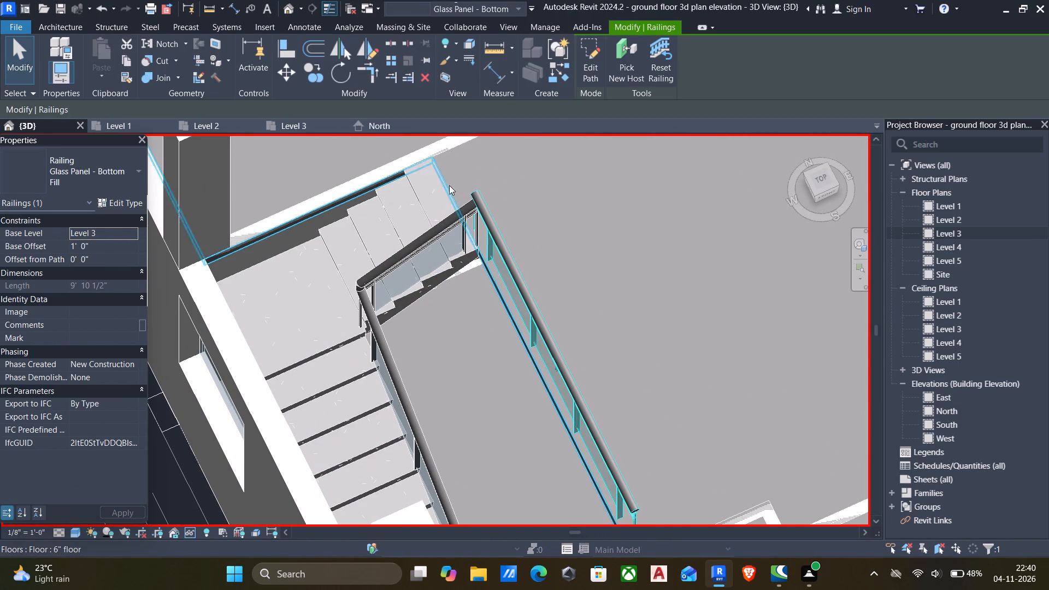
left_click(582, 58)
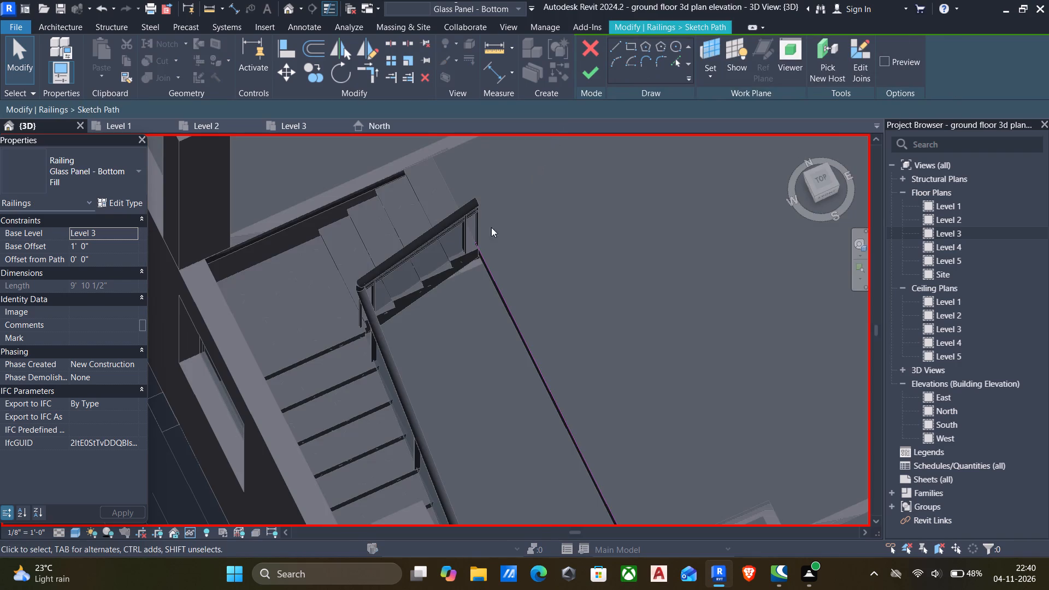
scroll(486, 250, "up", 20)
left_click(467, 240)
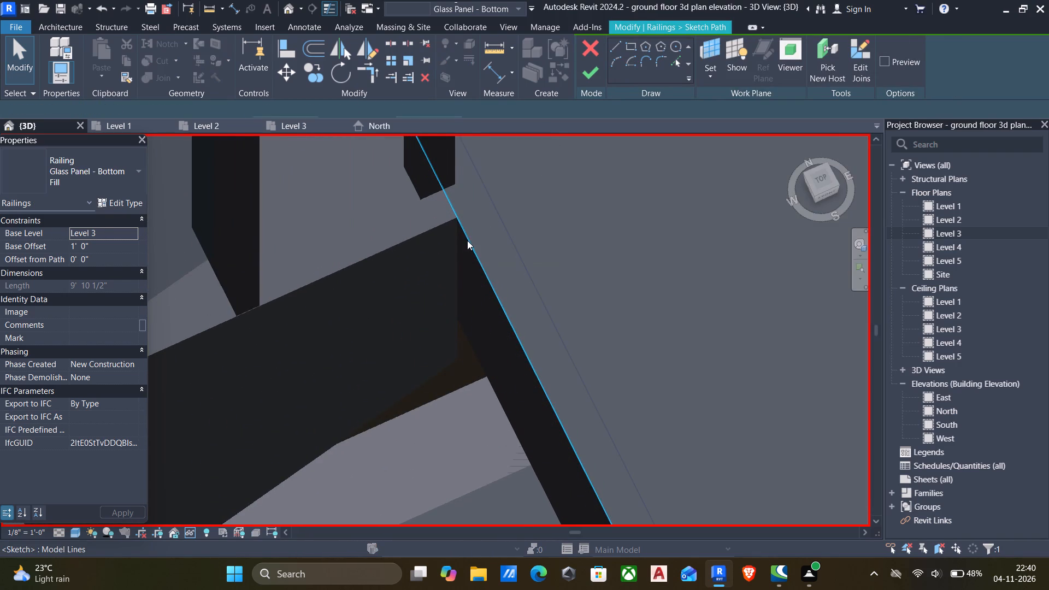
scroll(458, 227, "down", 6)
middle_click_drag(456, 230, 474, 275)
left_click_drag(450, 221, 454, 226)
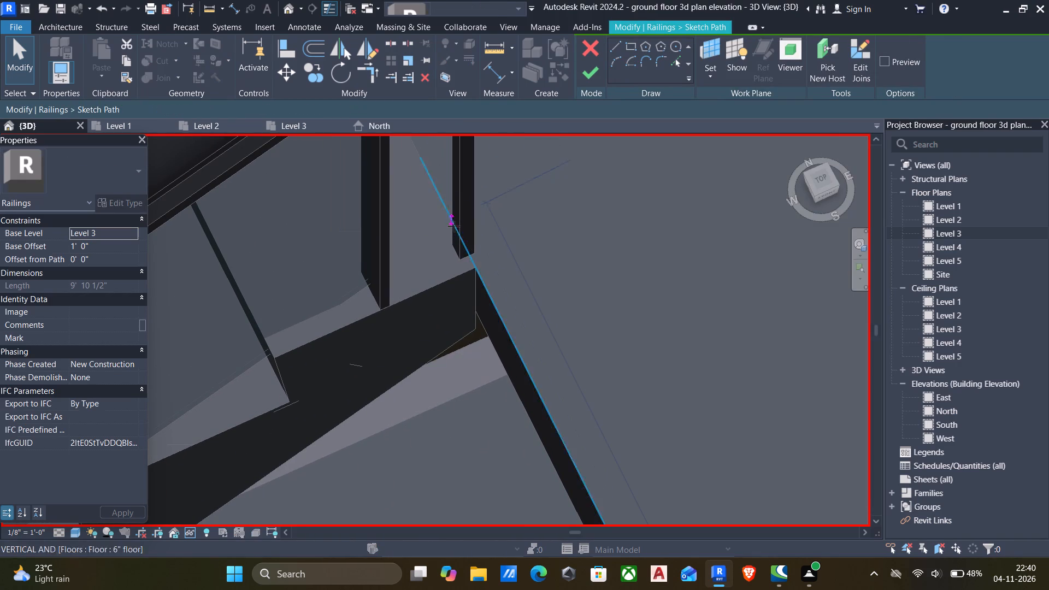
left_click_drag(454, 226, 478, 264)
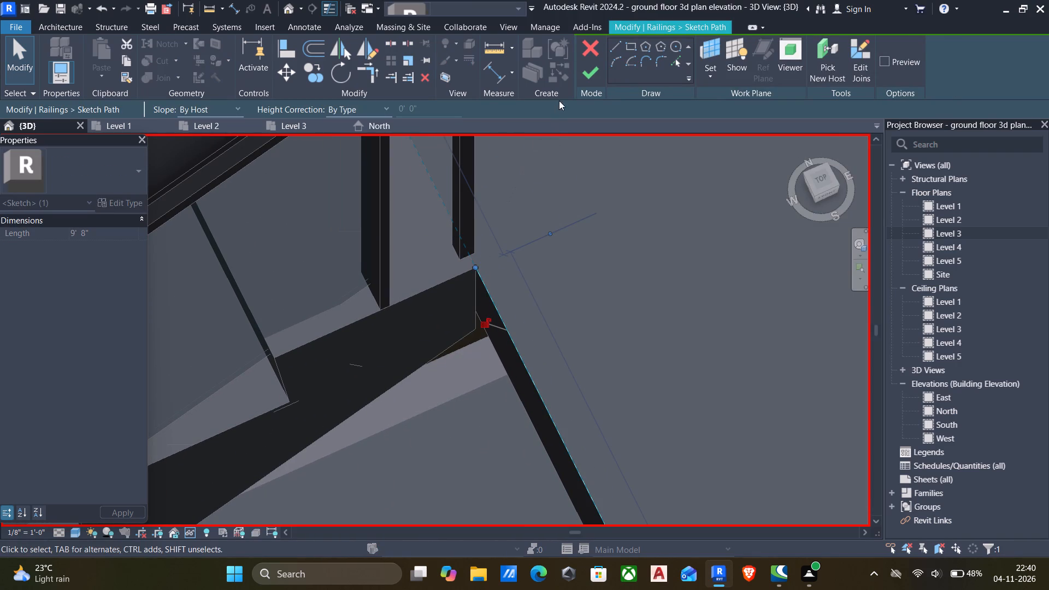
left_click(587, 77)
Examine the shortened void-edge guardrail and its junction with the stair railing from several directions in the 3D view.
scroll(533, 189, "down", 6)
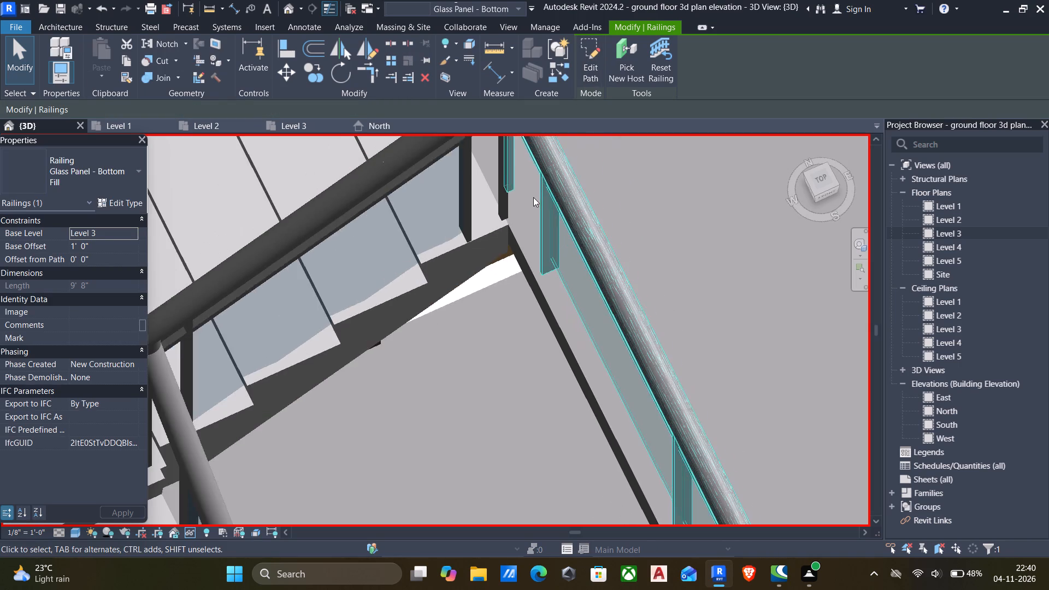
scroll(533, 197, "down", 15)
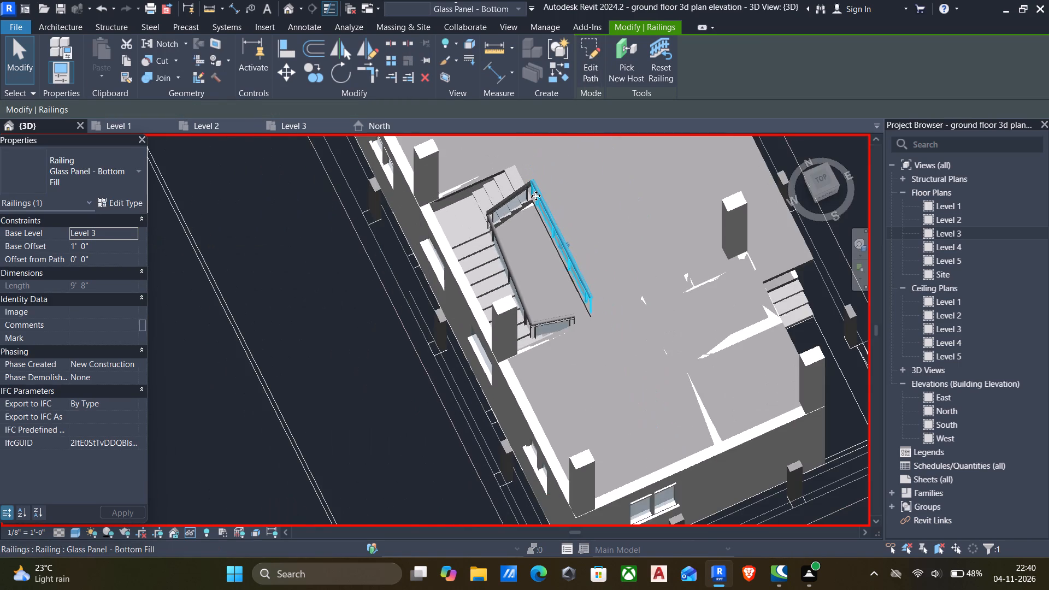
scroll(536, 196, "down", 1, "shift")
middle_click_drag(536, 196, 719, 126, "shift")
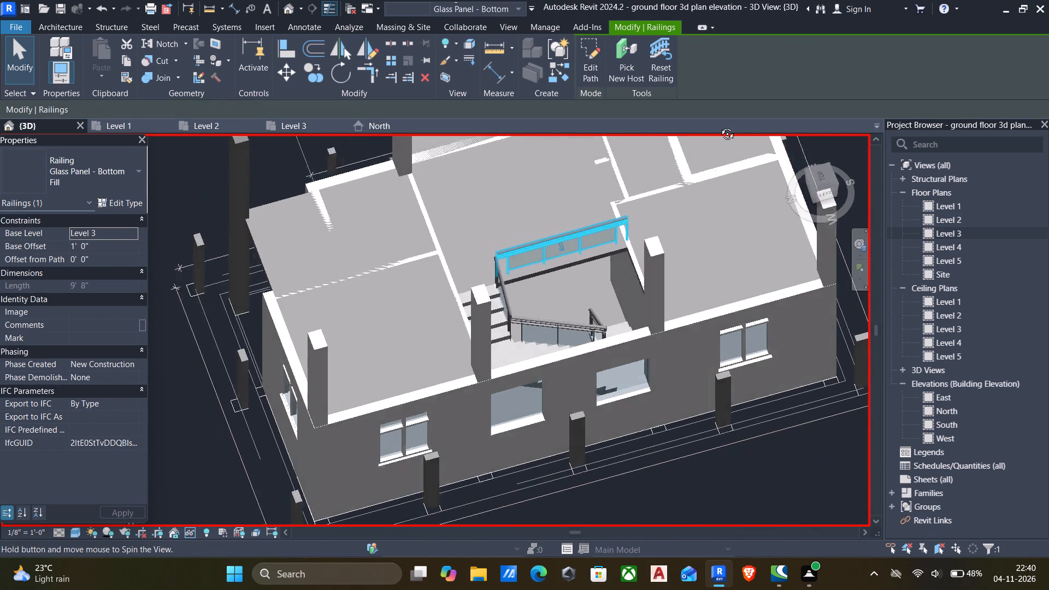
middle_click_drag(719, 126, 482, 172, "shift")
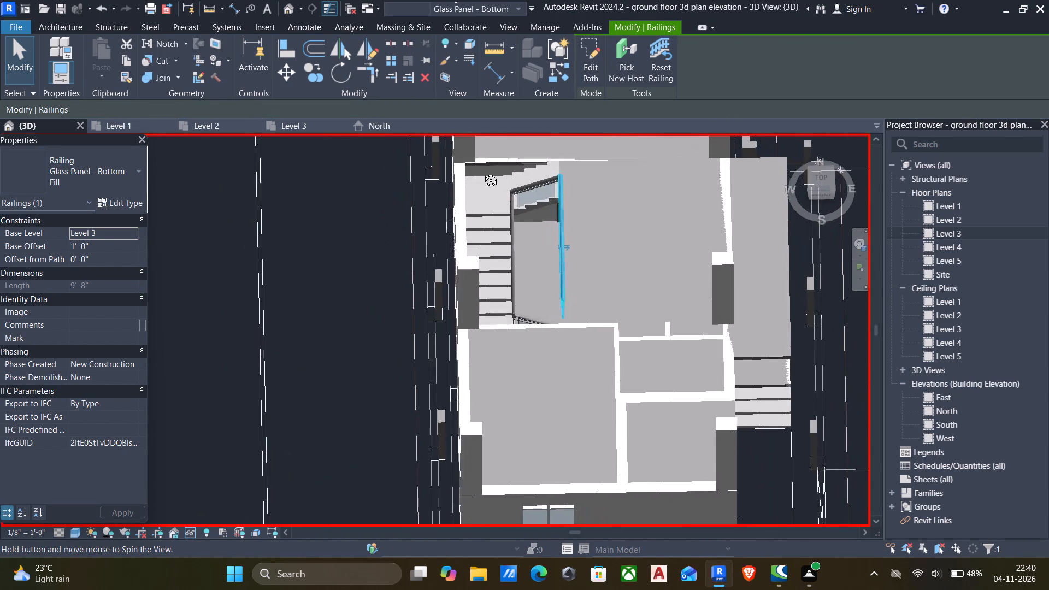
middle_click_drag(482, 172, 481, 174, "shift")
key("Escape")
scroll(544, 188, "up", 6)
scroll(556, 193, "down", 6)
middle_click_drag(565, 209, 562, 210)
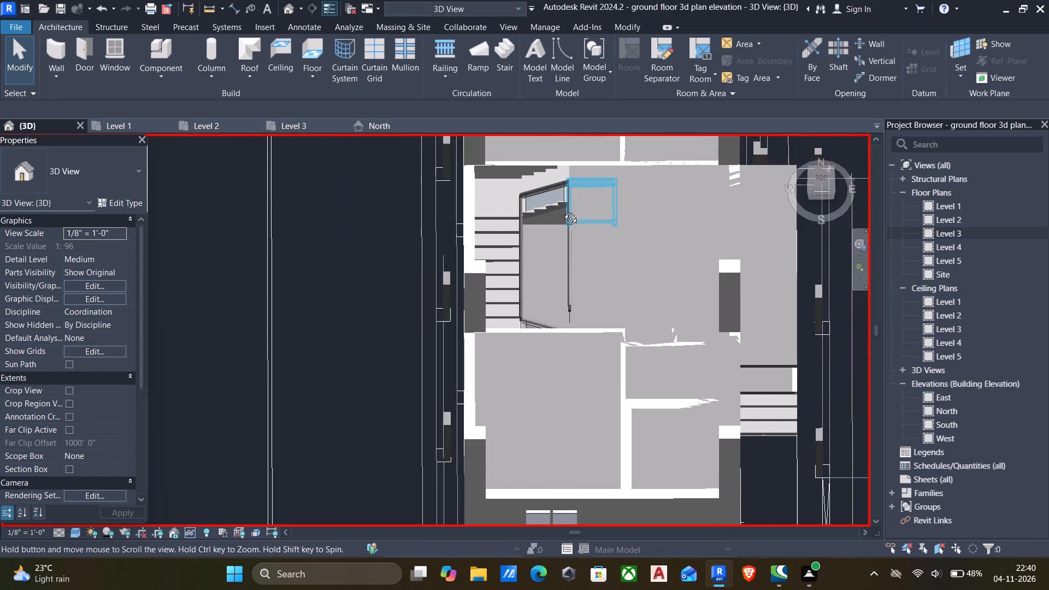
middle_click_drag(562, 210, 359, 198)
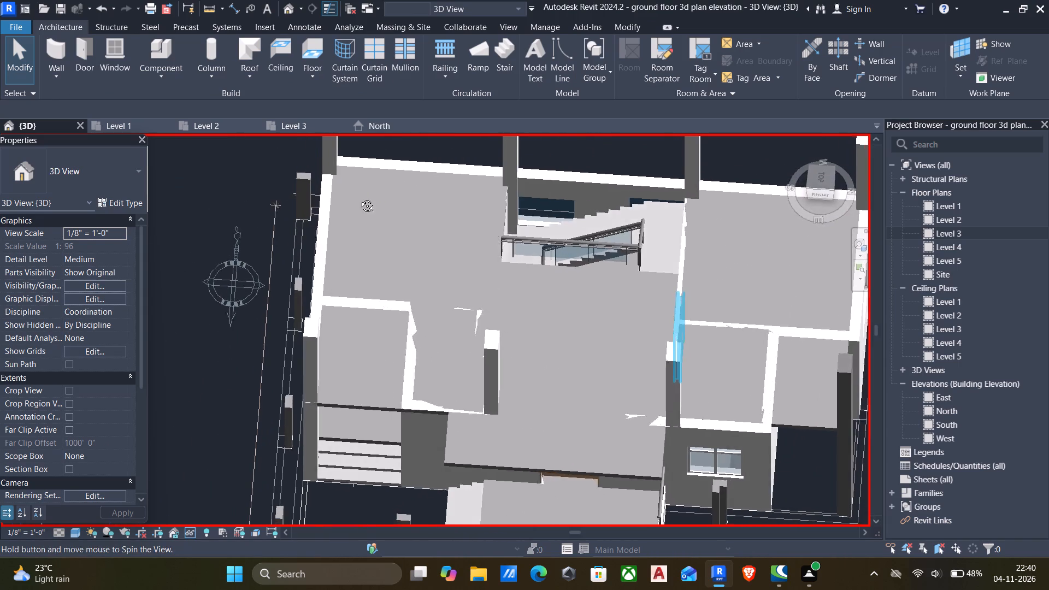
middle_click_drag(359, 198, 644, 125)
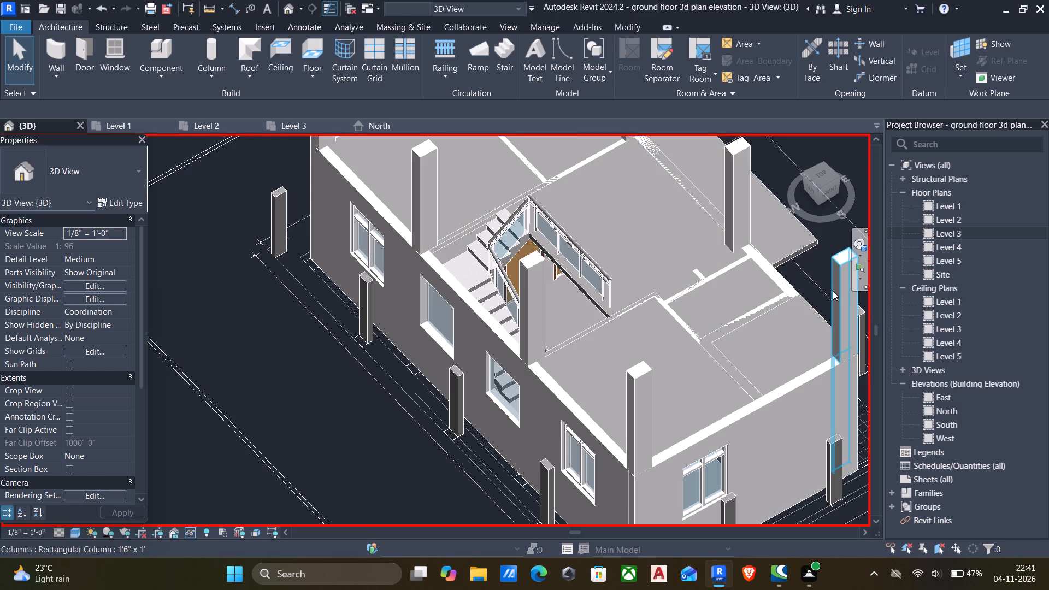
Examine the whole building, with its upper slab, columns and stair opening, from several directions in the 3D view.
scroll(730, 272, "down", 5)
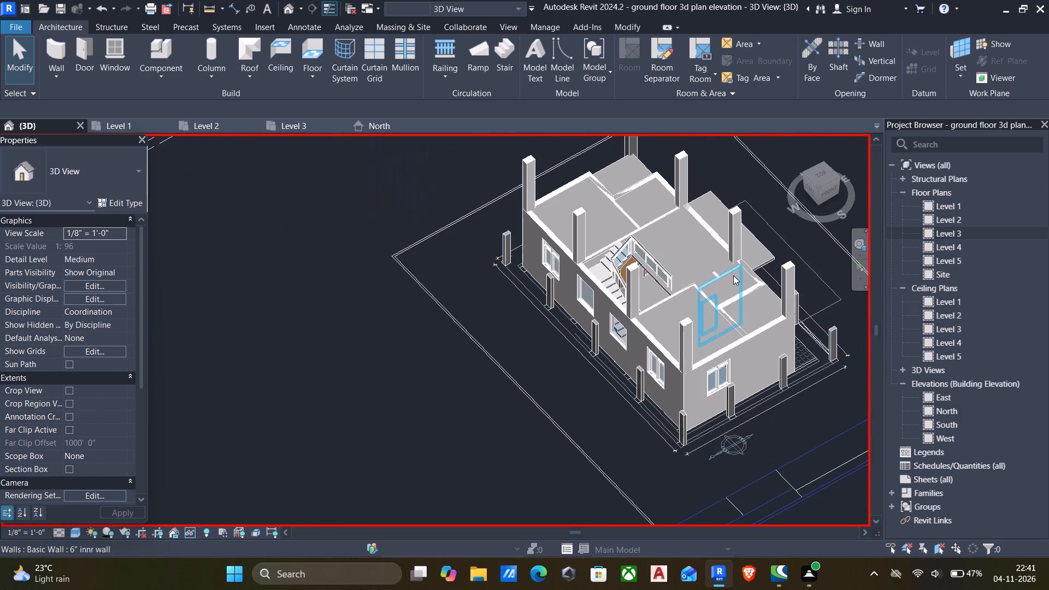
scroll(768, 275, "down", 1)
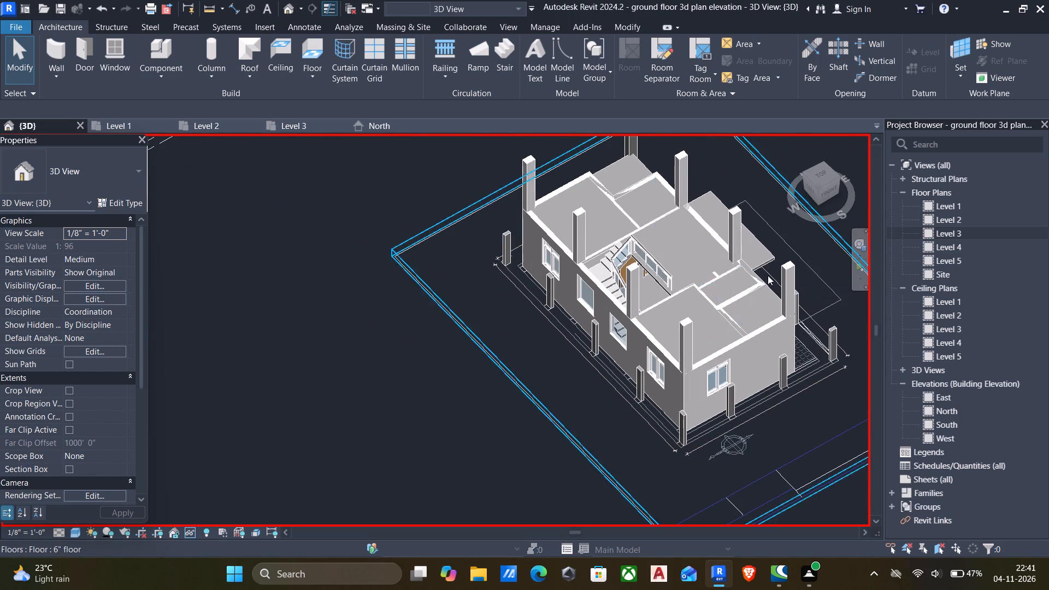
scroll(769, 281, "down", 1, "shift")
middle_click_drag(768, 282, 738, 292, "shift")
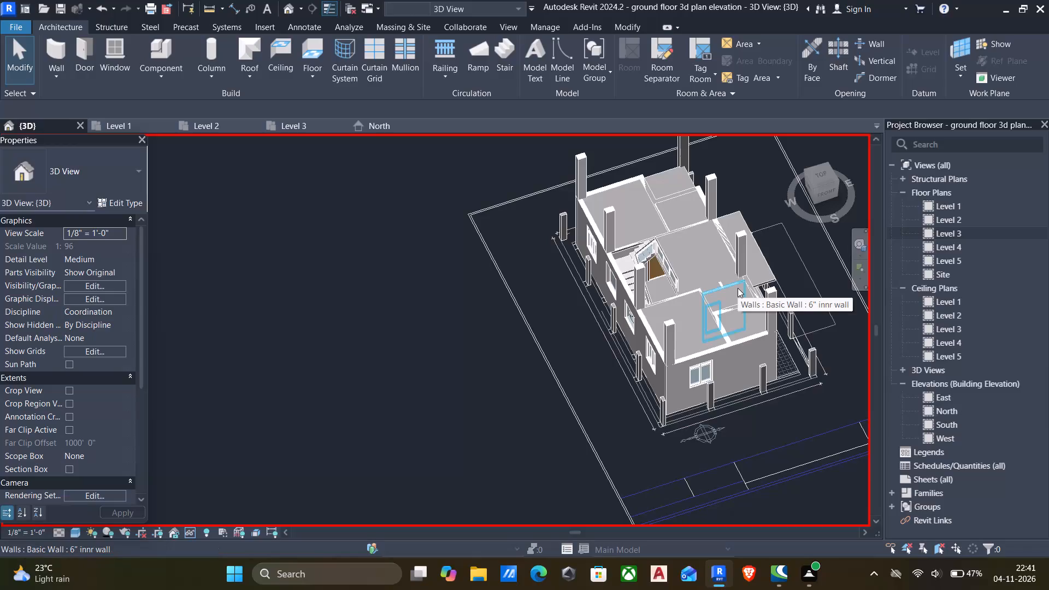
scroll(725, 299, "down", 2)
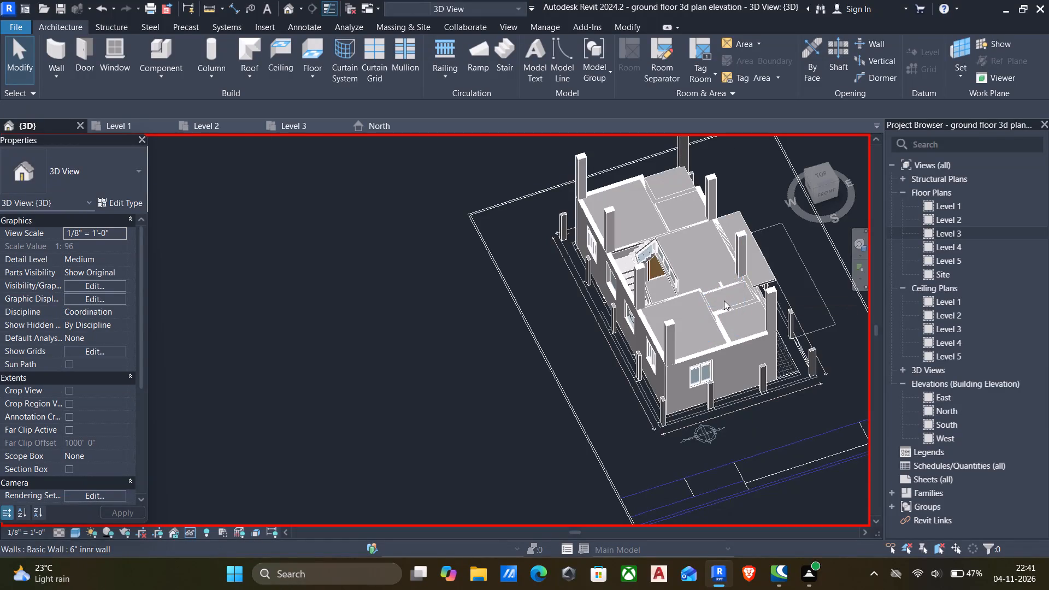
scroll(724, 300, "down", 3)
middle_click_drag(722, 301, 630, 286, "shift")
scroll(674, 288, "up", 5)
scroll(699, 320, "down", 1)
middle_click_drag(699, 321, 594, 301)
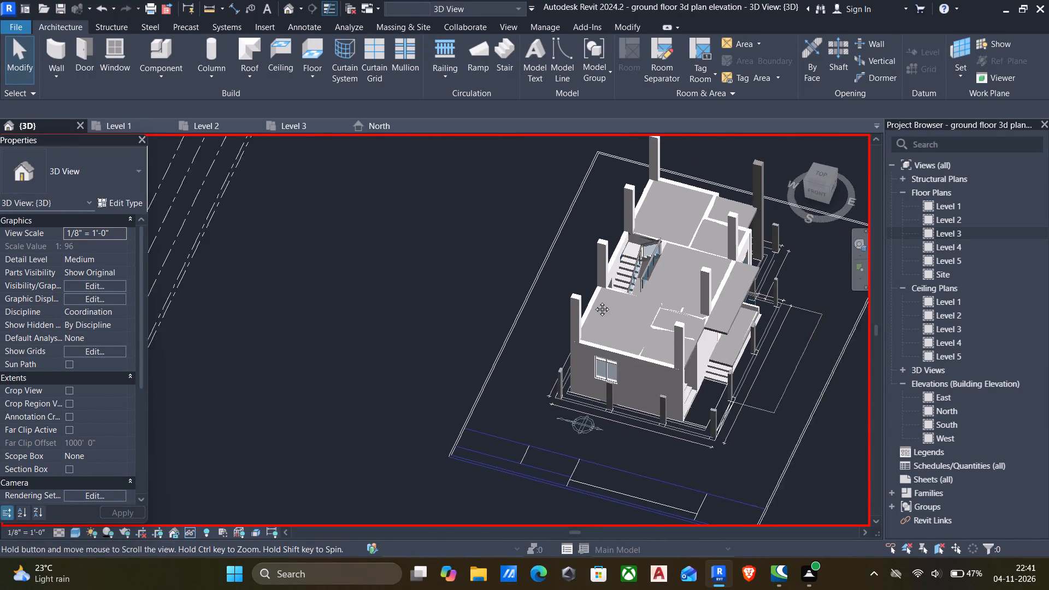
middle_click_drag(594, 301, 582, 300)
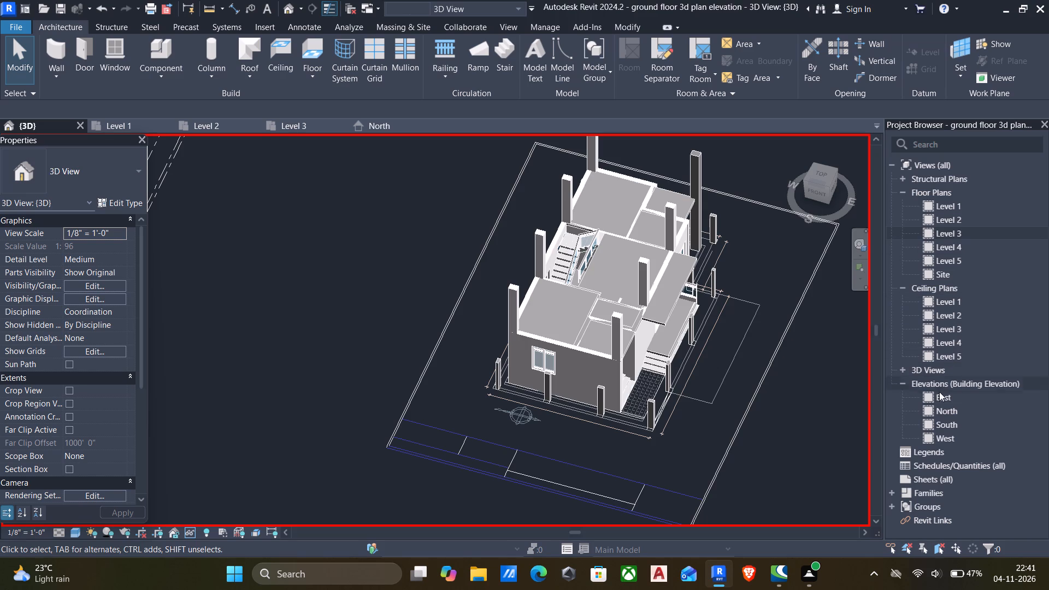
Examine the building's slab, columns and railing against the level lines in the North elevation.
double_click(942, 409)
scroll(716, 321, "down", 6)
scroll(660, 329, "down", 5)
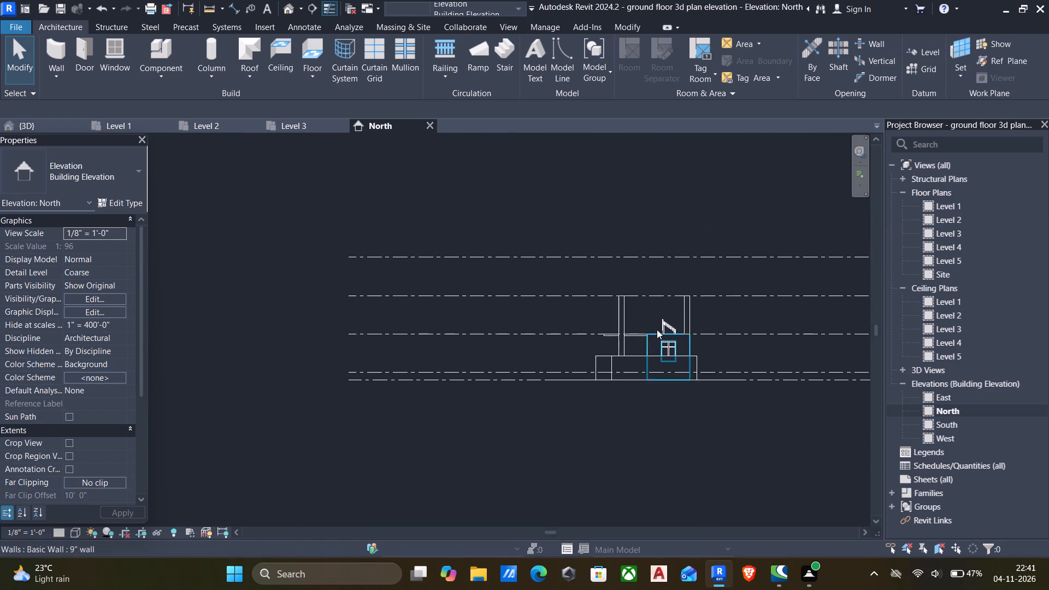
middle_click_drag(655, 330, 598, 330)
scroll(609, 305, "up", 6)
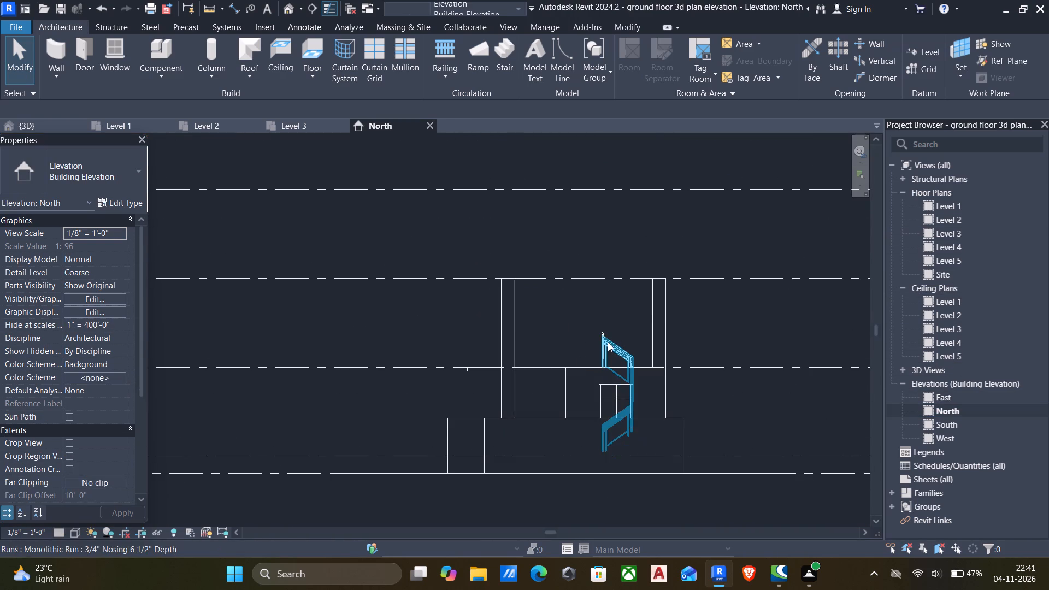
scroll(611, 341, "up", 2)
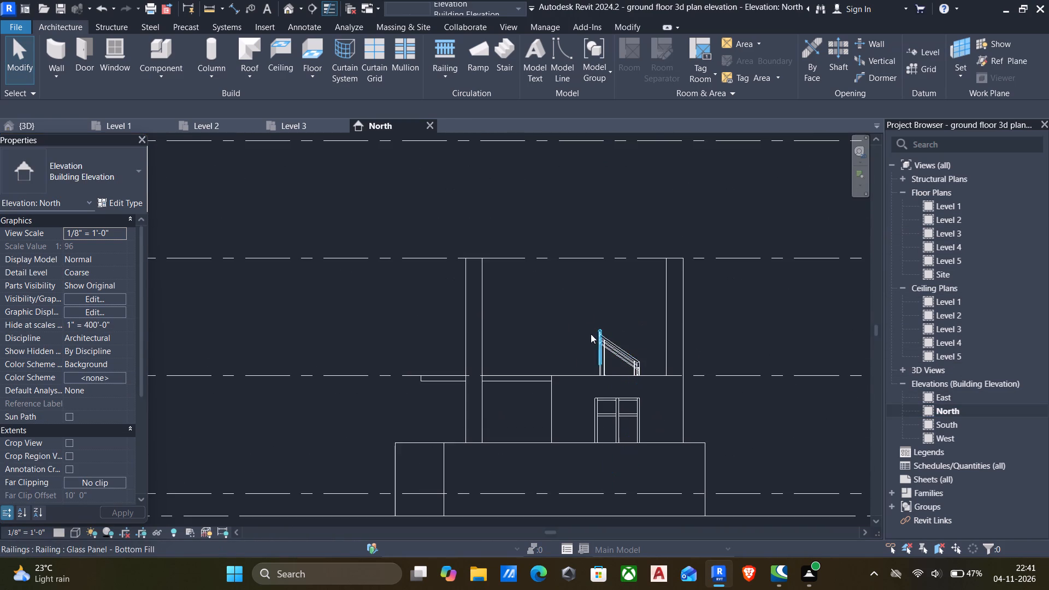
scroll(584, 312, "down", 3)
scroll(582, 367, "down", 2)
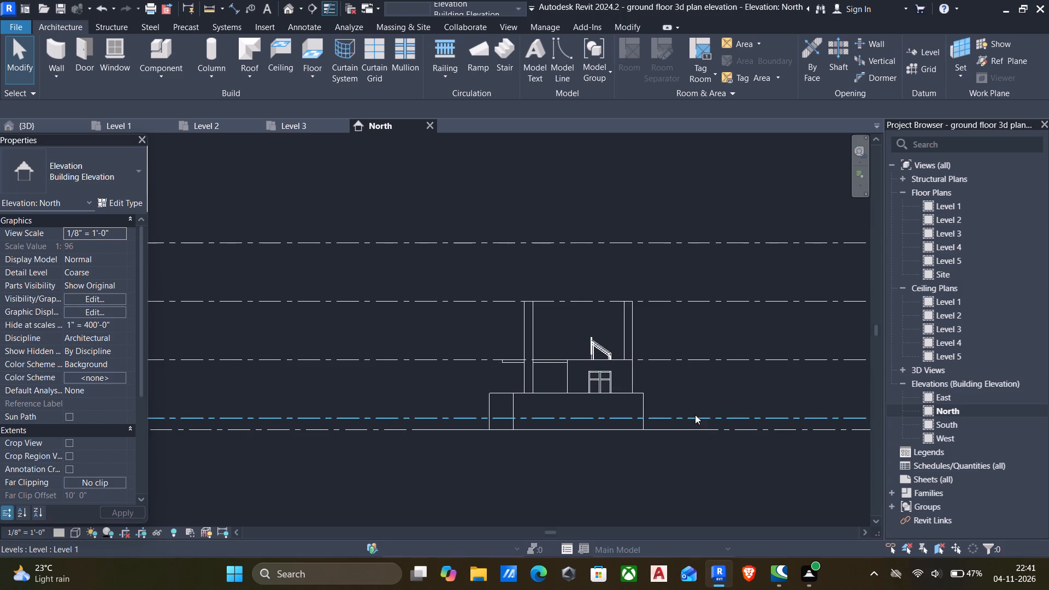
scroll(674, 327, "down", 5)
middle_click_drag(620, 344, 567, 346)
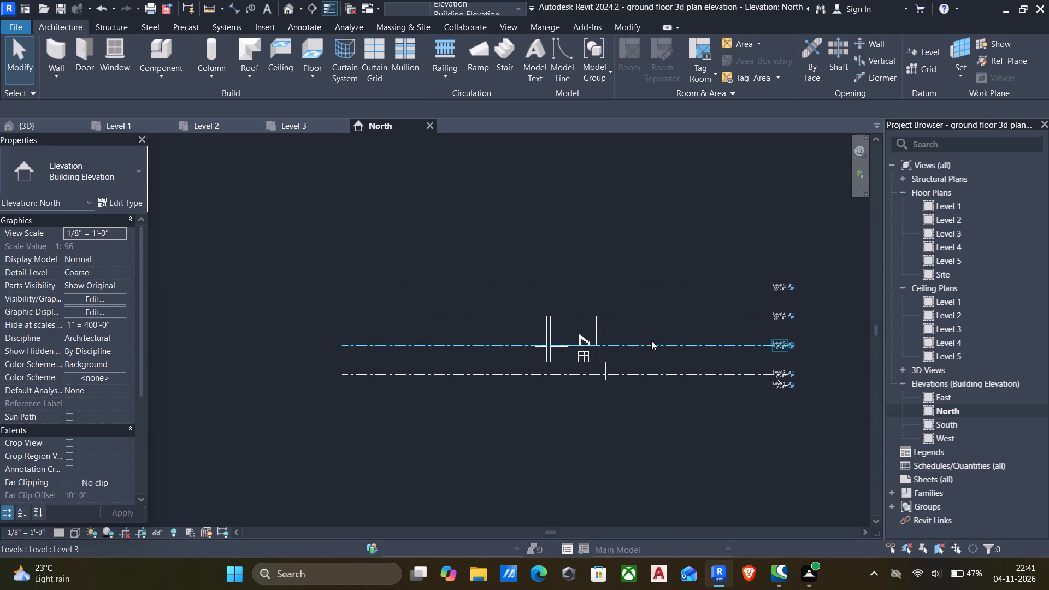
Open the Level 3 floor plan and choose the 6" innr wall type for new walls.
double_click(928, 233)
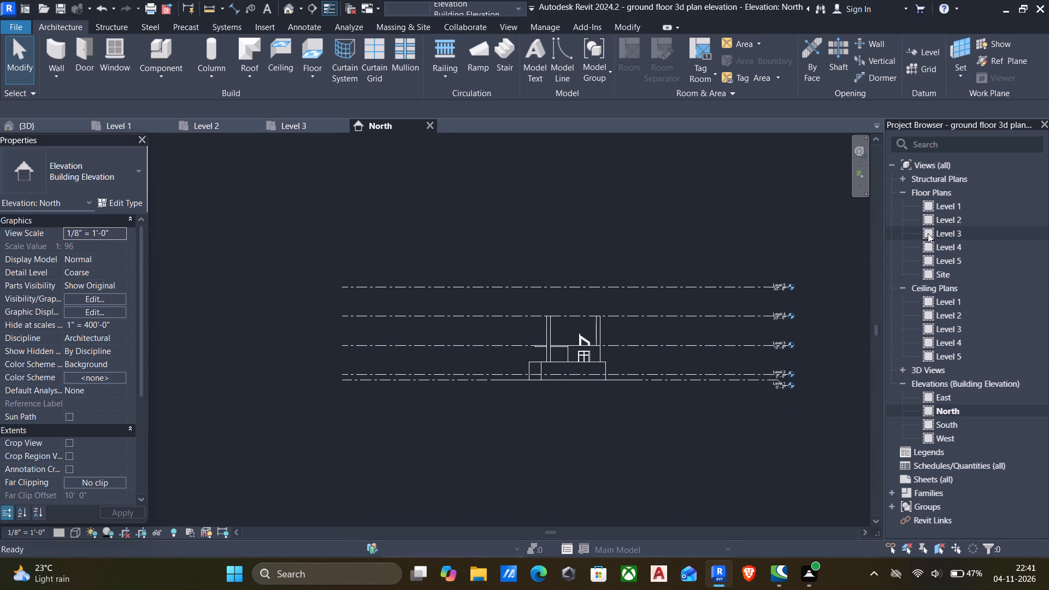
scroll(588, 268, "down", 5)
middle_click_drag(578, 290, 563, 352)
scroll(563, 353, "up", 1)
scroll(581, 326, "down", 5)
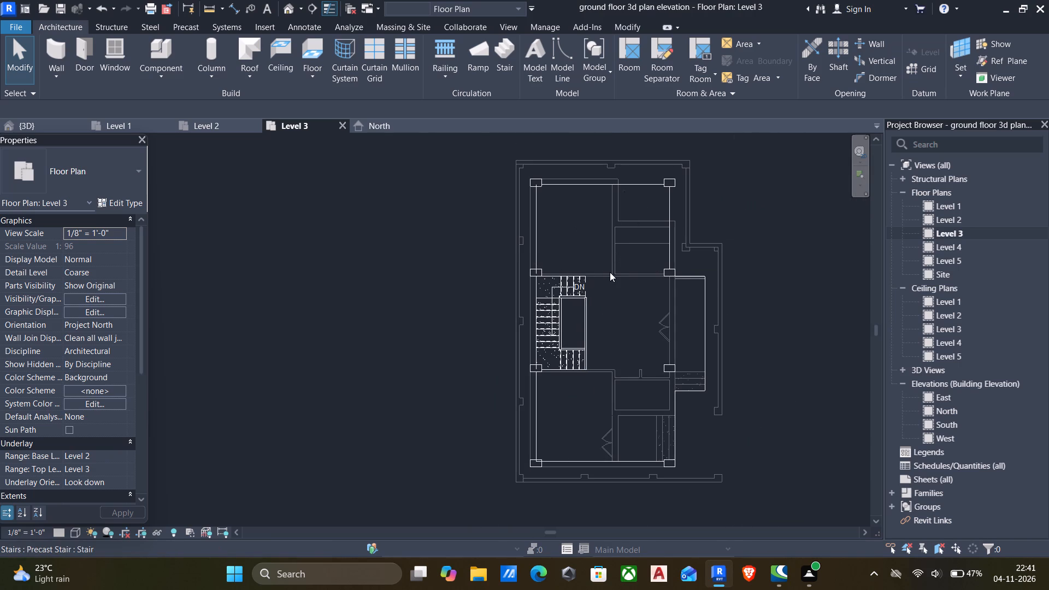
scroll(605, 273, "up", 4)
scroll(628, 269, "down", 4)
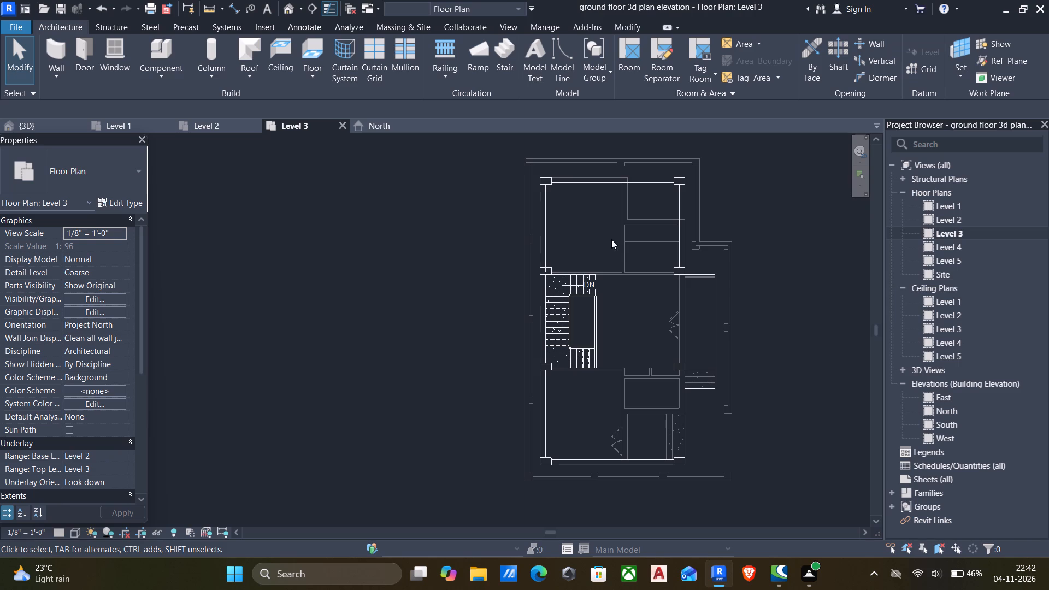
type("wa")
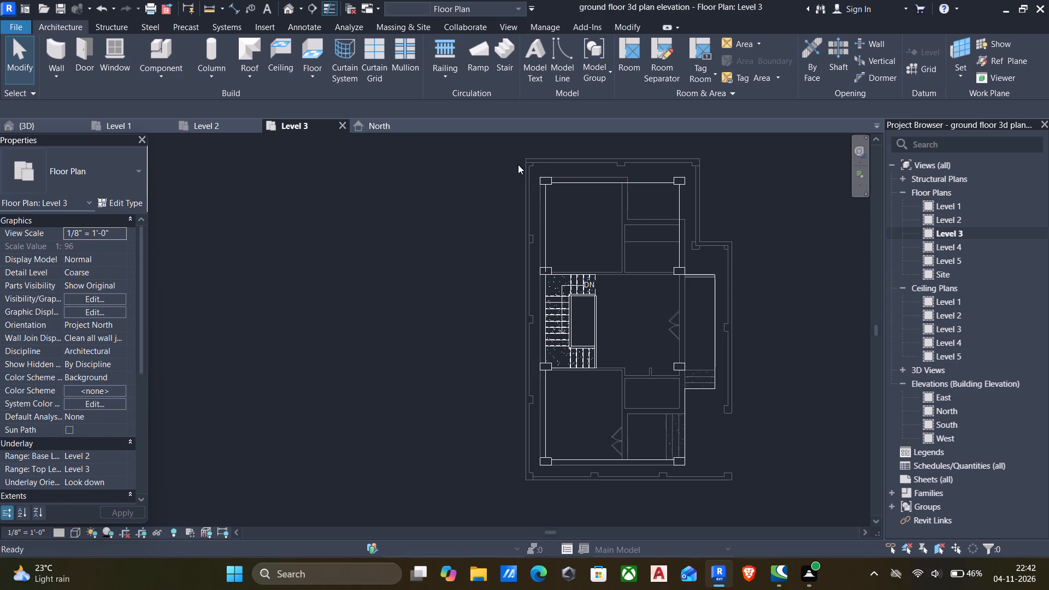
left_click(99, 174)
scroll(75, 270, "up", 2)
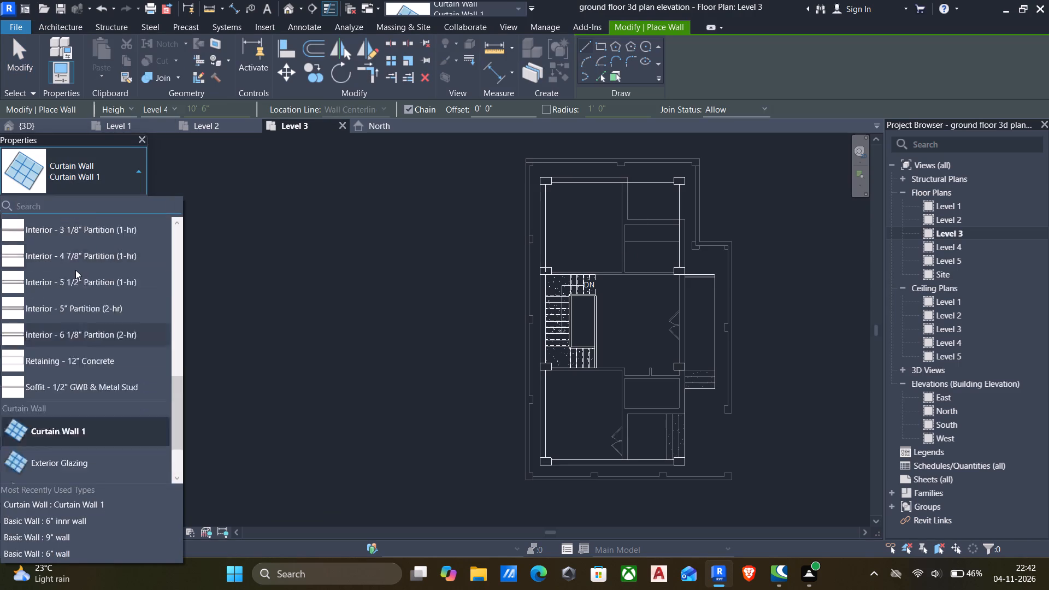
scroll(75, 270, "up", 16)
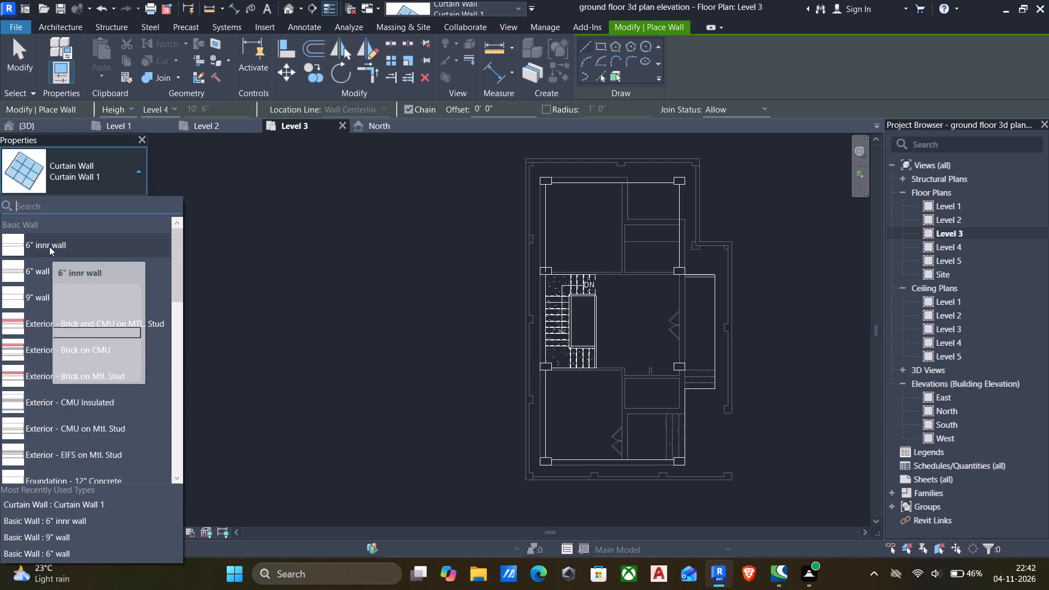
left_click(49, 246)
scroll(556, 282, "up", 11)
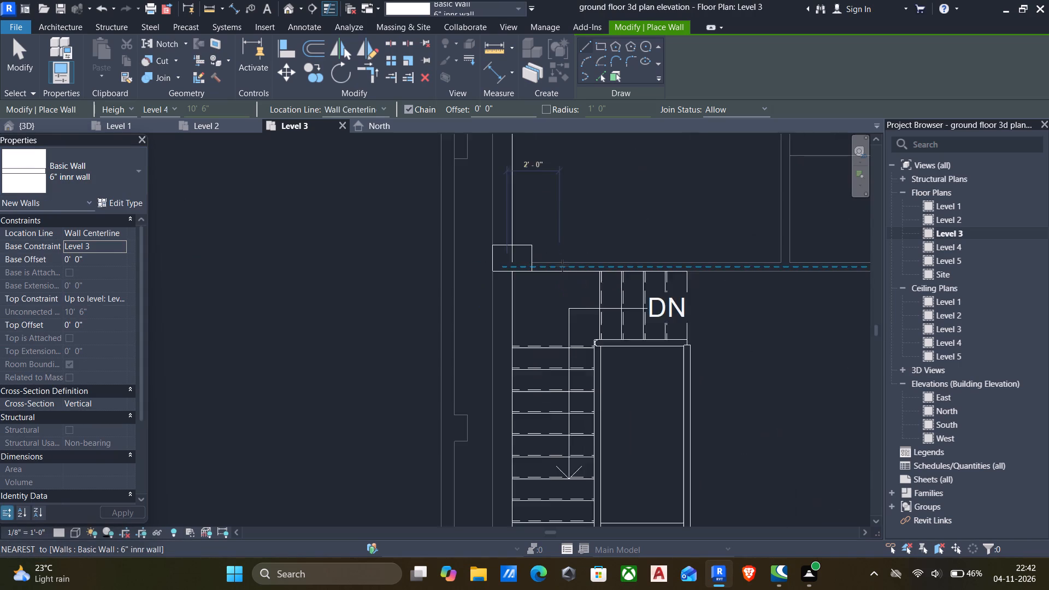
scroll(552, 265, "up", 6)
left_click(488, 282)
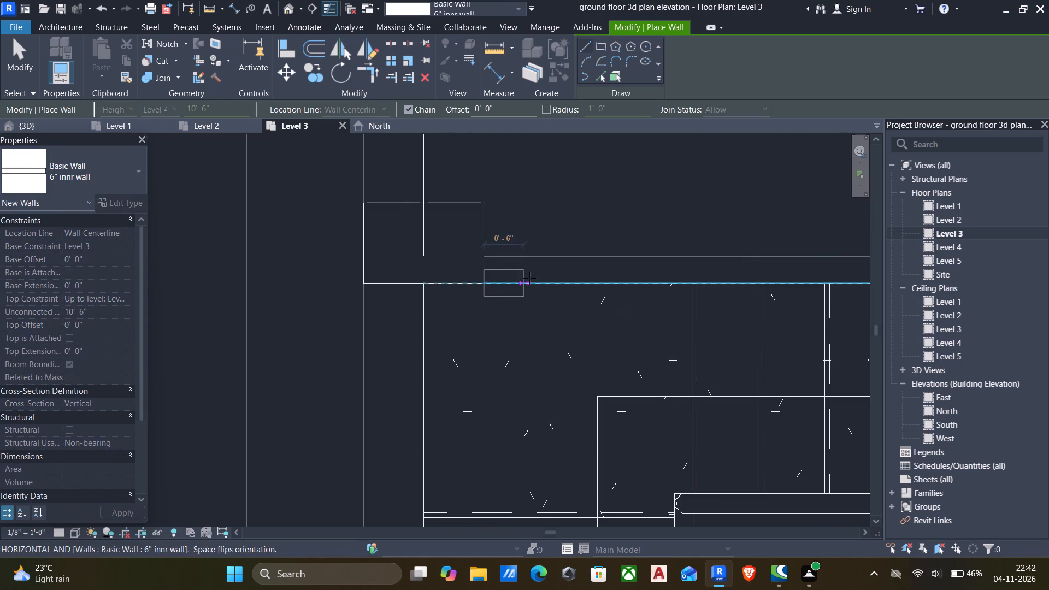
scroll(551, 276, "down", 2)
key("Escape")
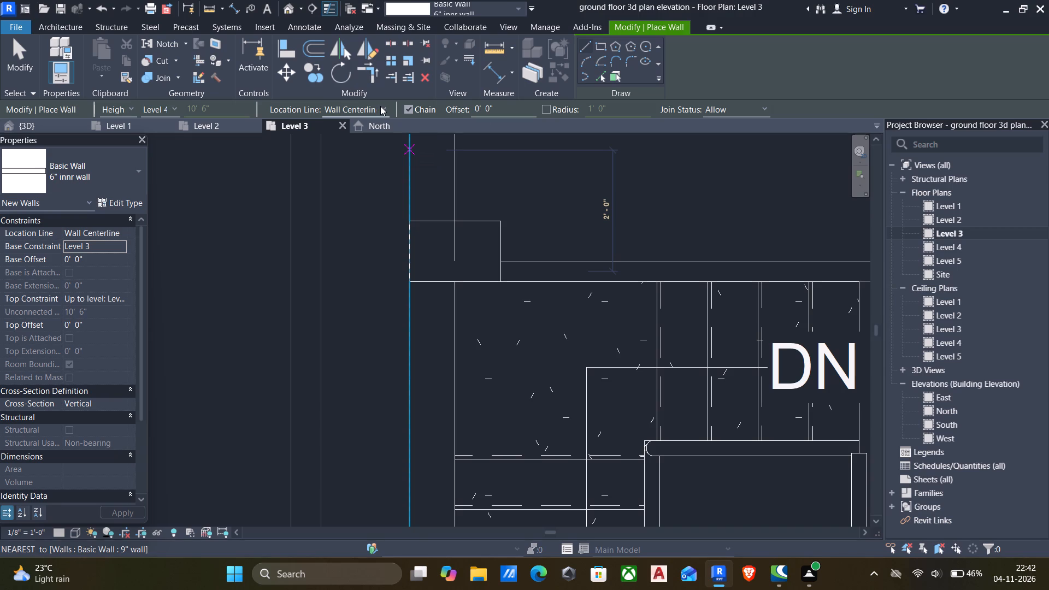
Draw a 16' 5" wall between the two columns north of the stair, located by Finish Face: Exterior and flipped away from the stair.
left_click(380, 106)
left_click(367, 141)
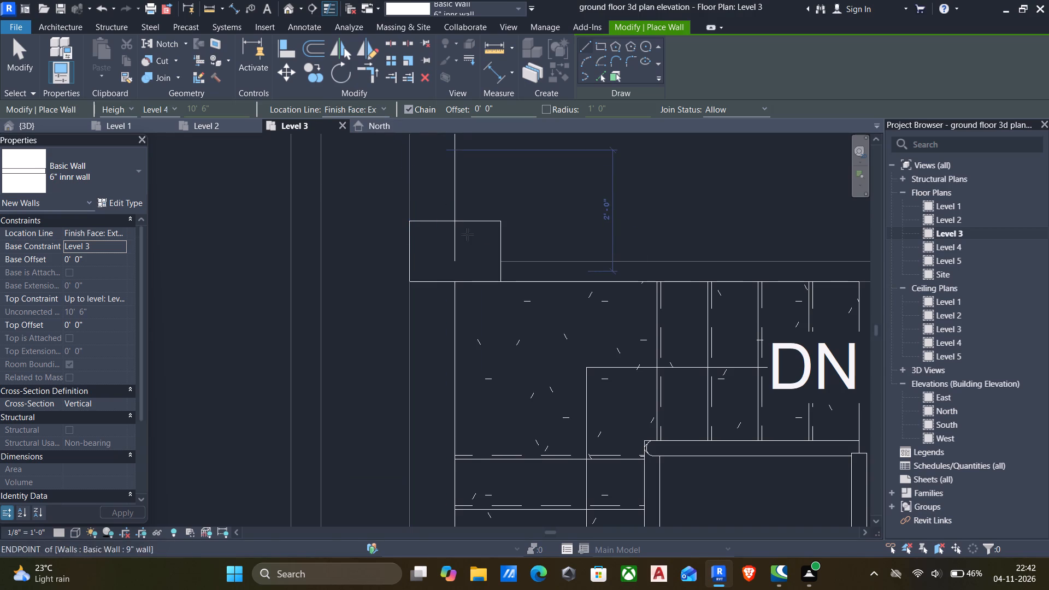
left_click(501, 281)
scroll(549, 275, "down", 6)
middle_click_drag(550, 275, 527, 285)
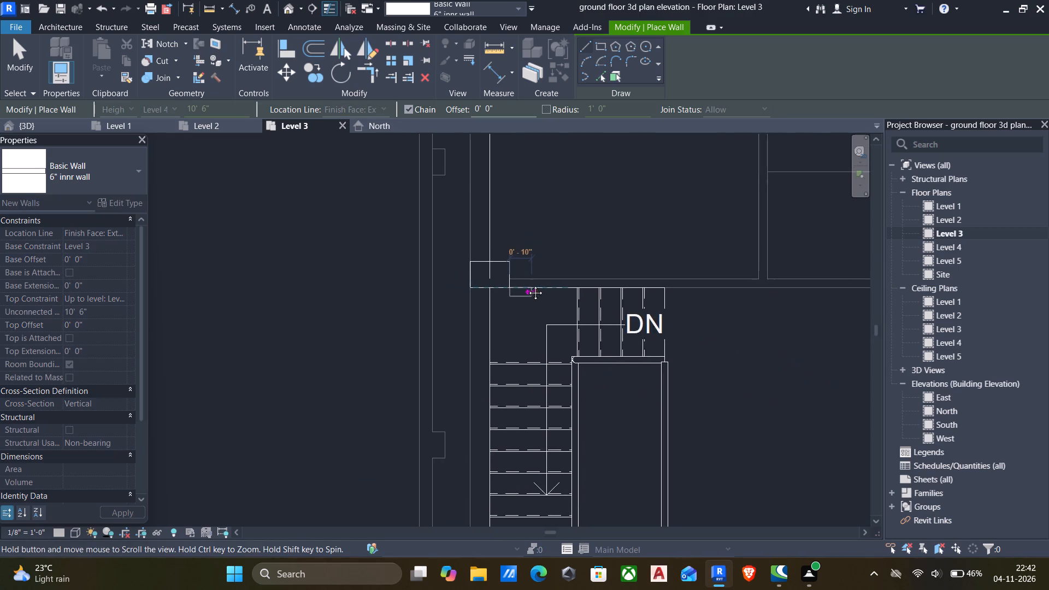
middle_click_drag(527, 285, 446, 283)
key("space")
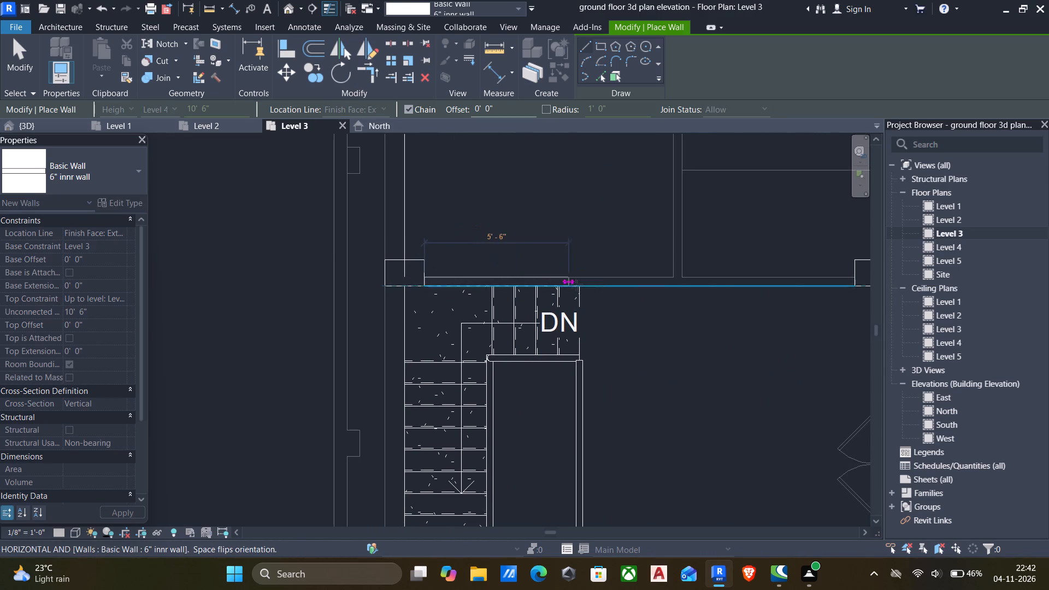
scroll(603, 284, "down", 2)
middle_click_drag(597, 285, 412, 278)
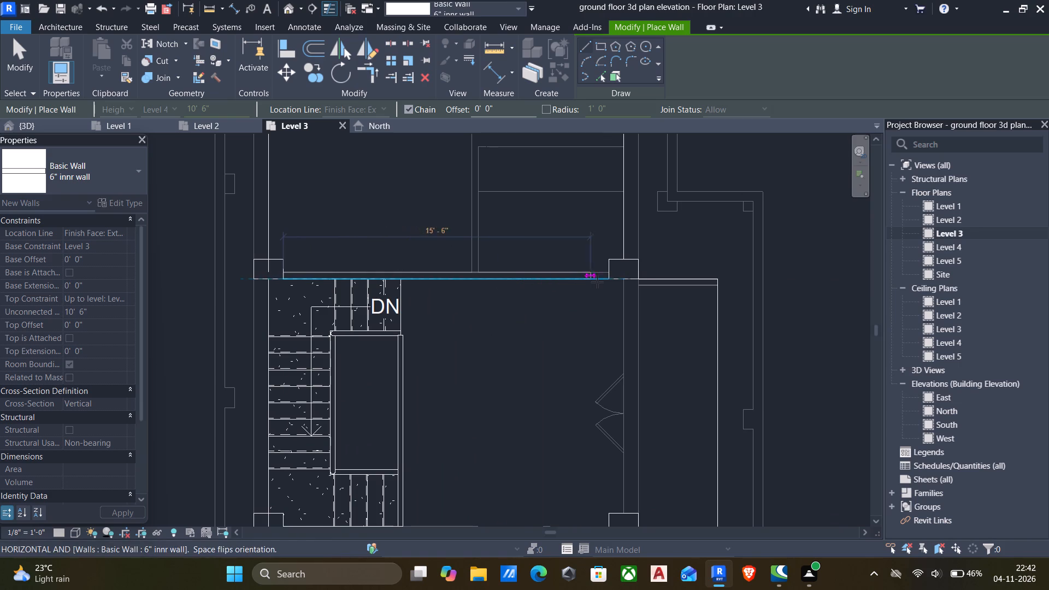
left_click(607, 282)
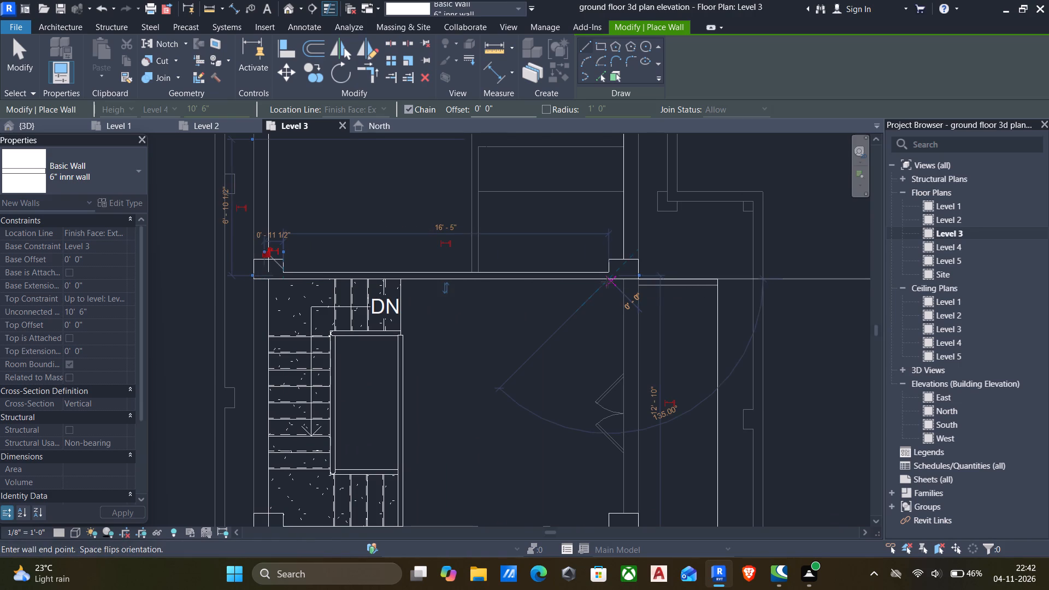
key("Escape")
Draw a 6" innr wall about 9' 10" long from the column south of the stair to the underlay wall corner.
scroll(607, 283, "down", 6)
middle_click_drag(607, 285, 622, 318)
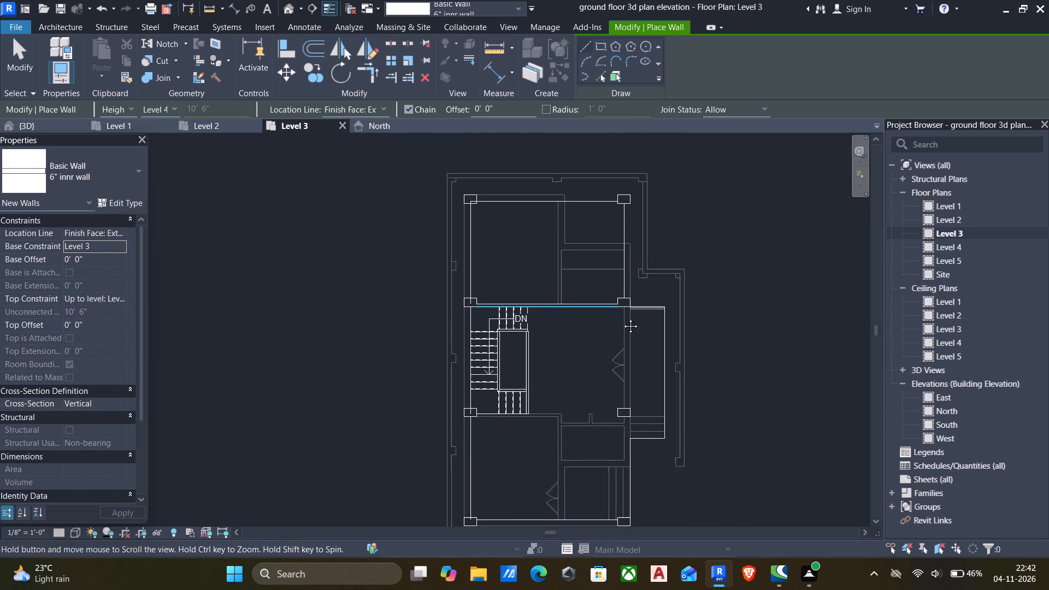
middle_click_drag(622, 318, 626, 323)
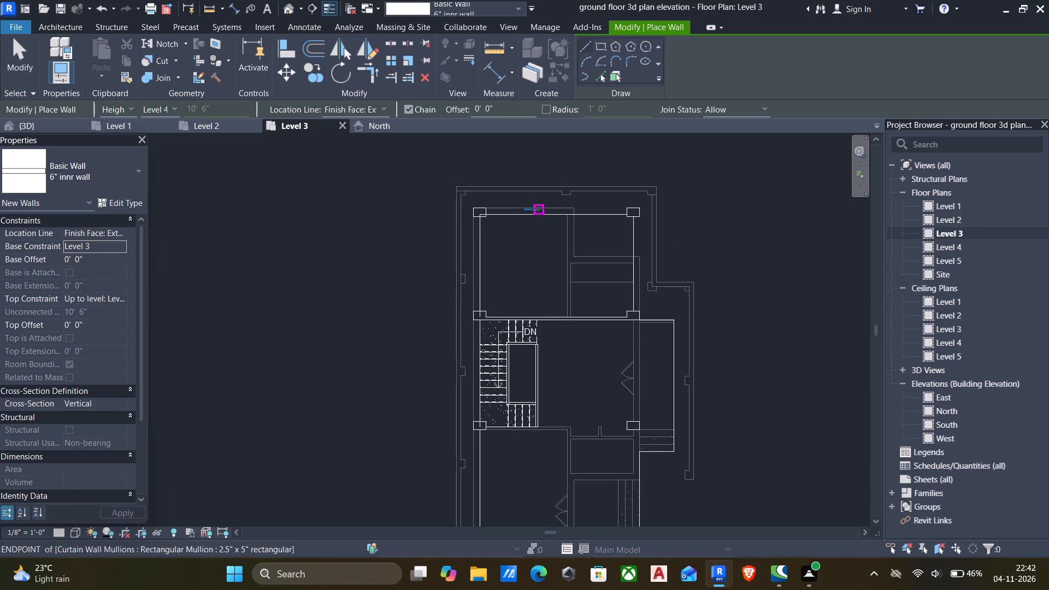
scroll(537, 264, "down", 3)
middle_click_drag(546, 278, 553, 225)
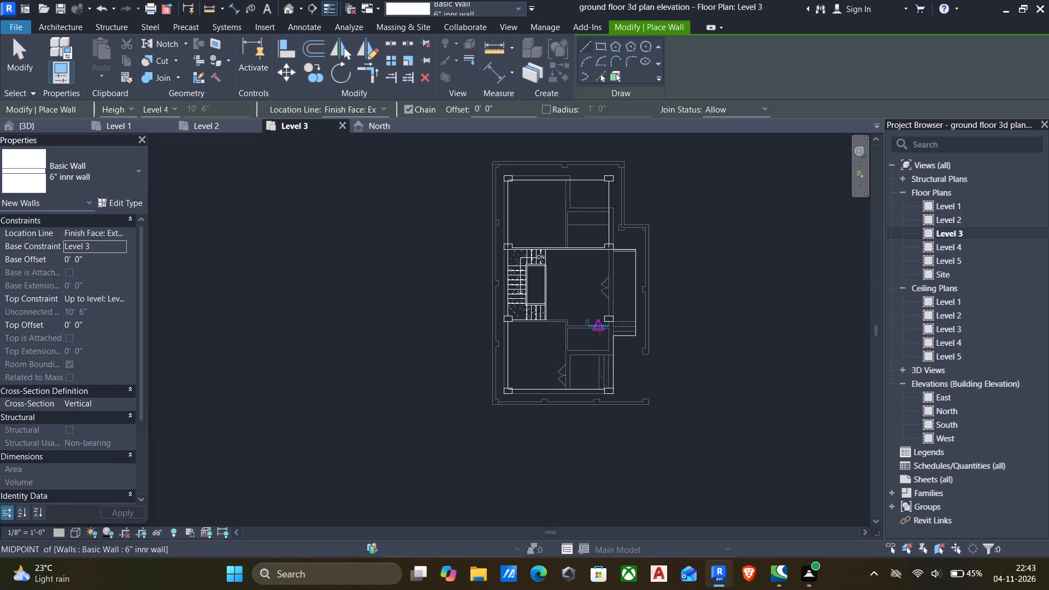
scroll(512, 335, "up", 11)
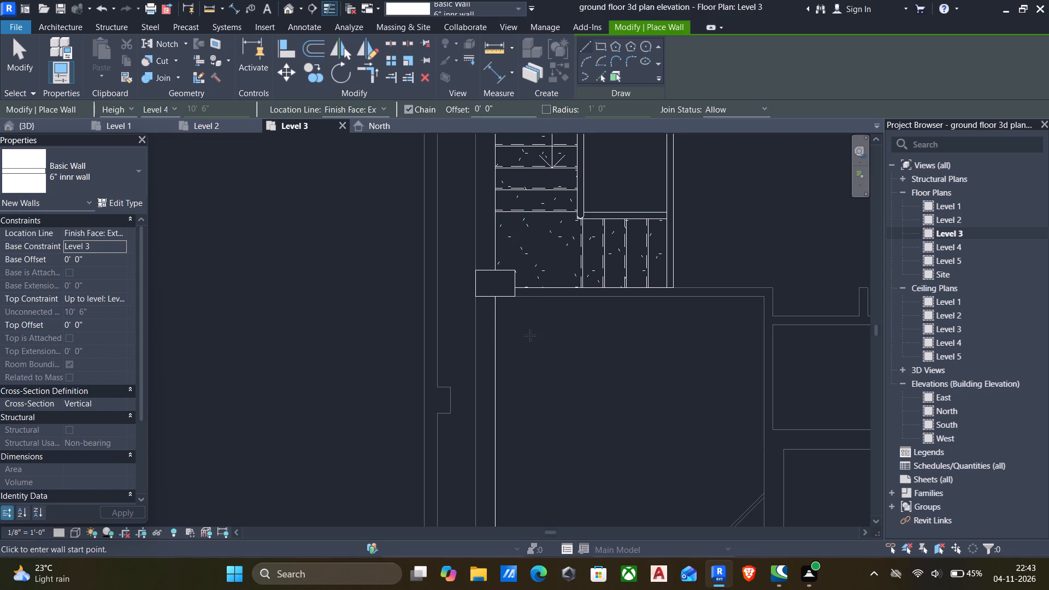
scroll(516, 292, "up", 4)
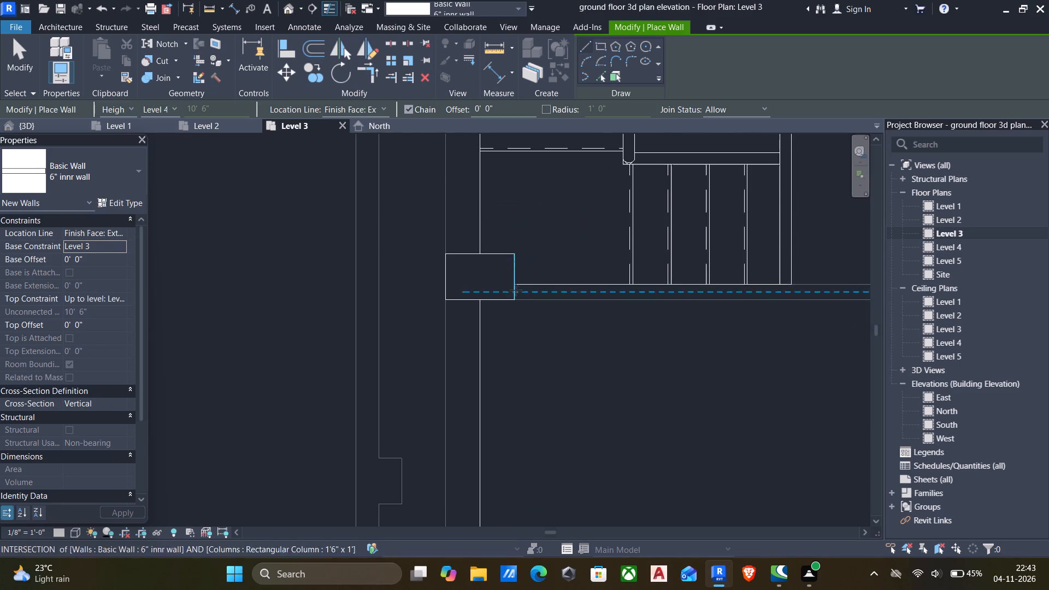
left_click(516, 284)
scroll(600, 291, "down", 6)
middle_click_drag(594, 291, 516, 287)
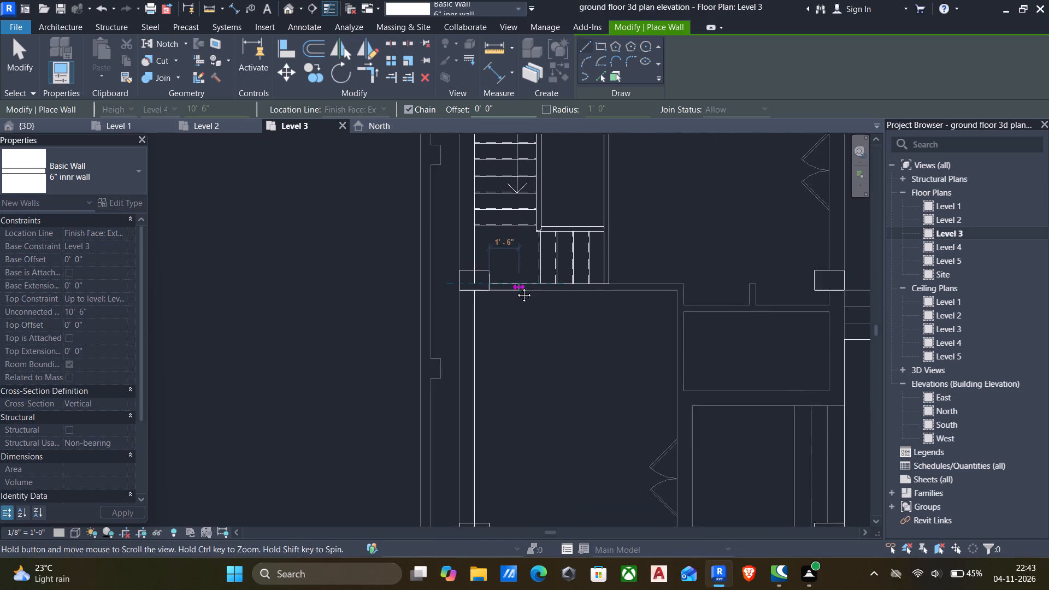
middle_click_drag(516, 287, 511, 287)
scroll(660, 287, "up", 5)
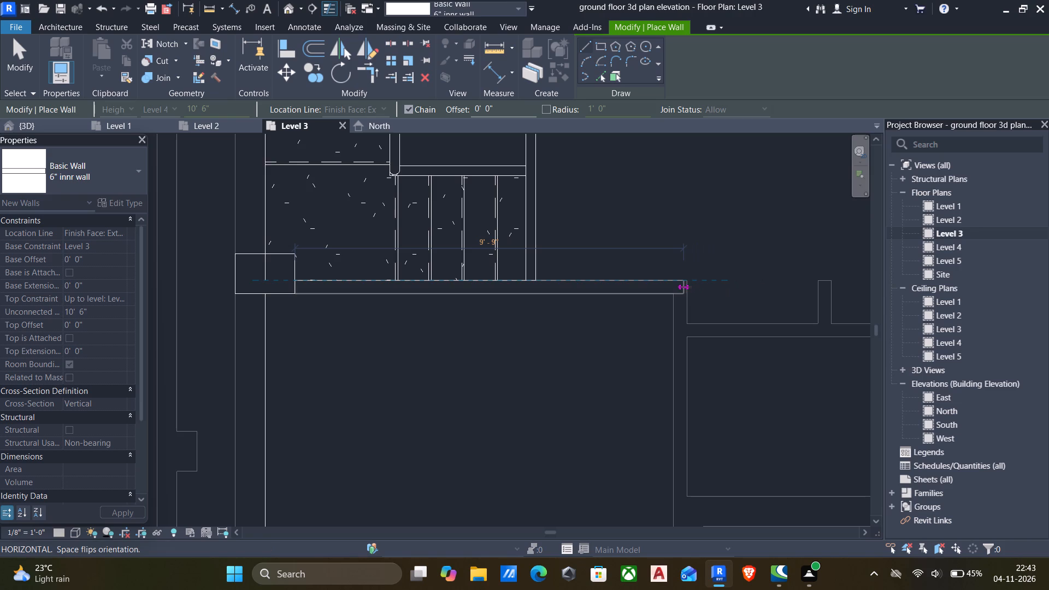
left_click(687, 286)
key("Escape")
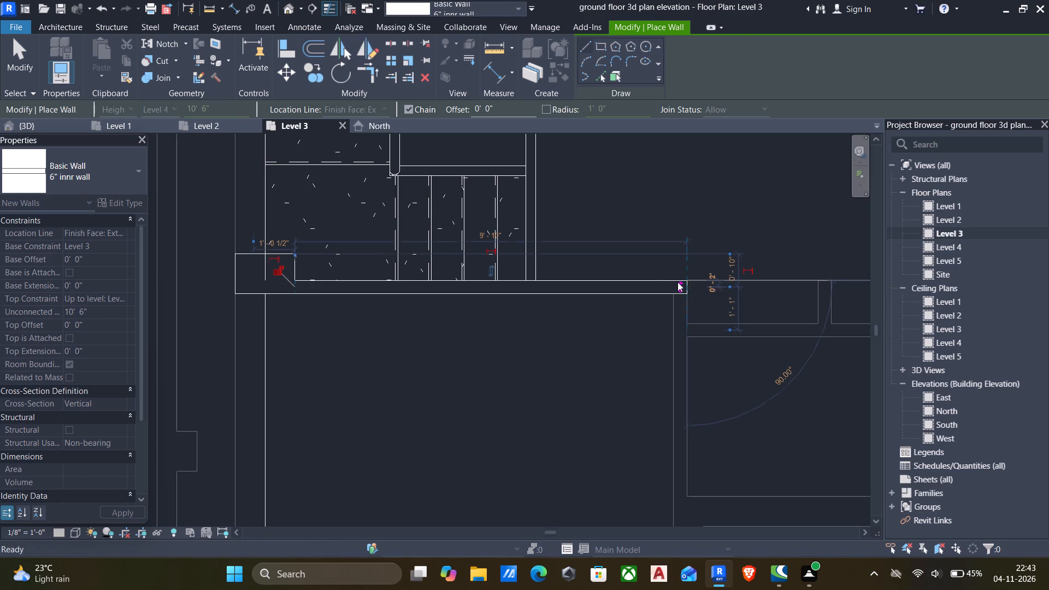
scroll(618, 263, "down", 6)
key("Escape")
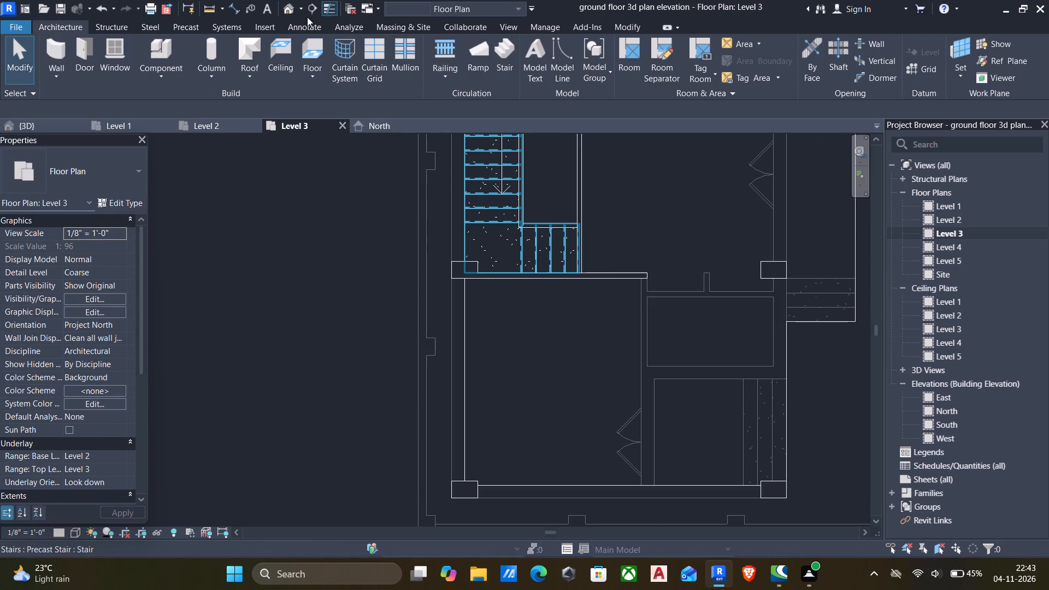
Examine the two new upper-storey walls beside the stair from several directions in the 3D view.
left_click(284, 10)
scroll(558, 247, "down", 5)
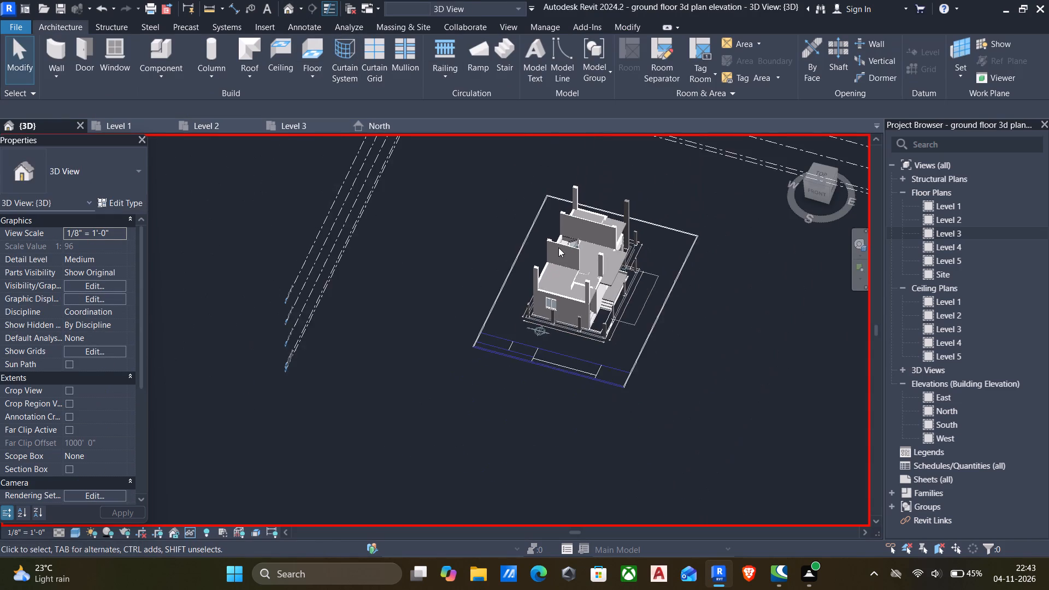
middle_click_drag(555, 252, 795, 198, "shift")
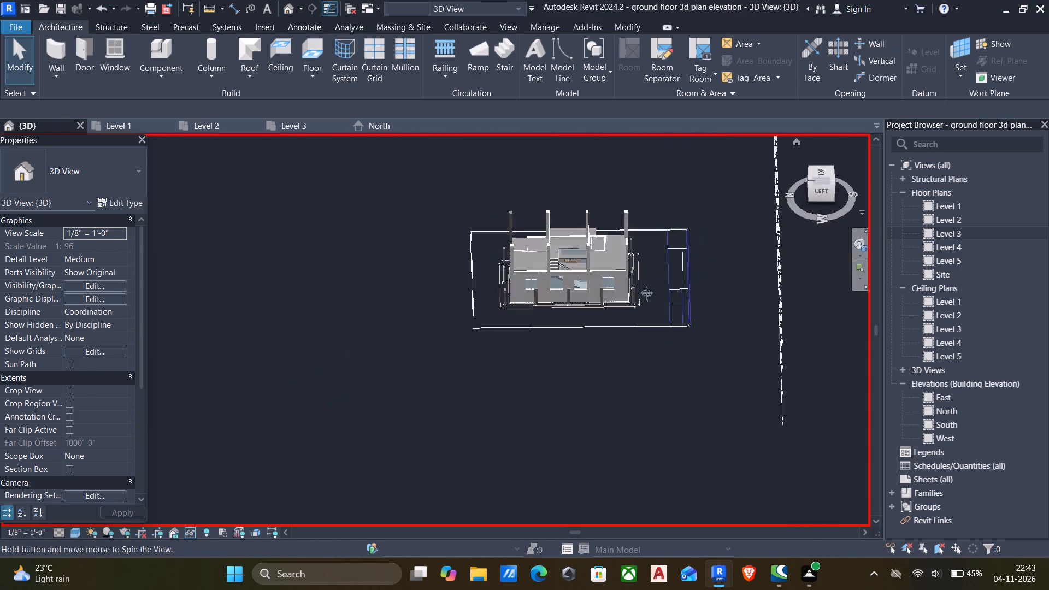
middle_click_drag(795, 198, 703, 221, "shift")
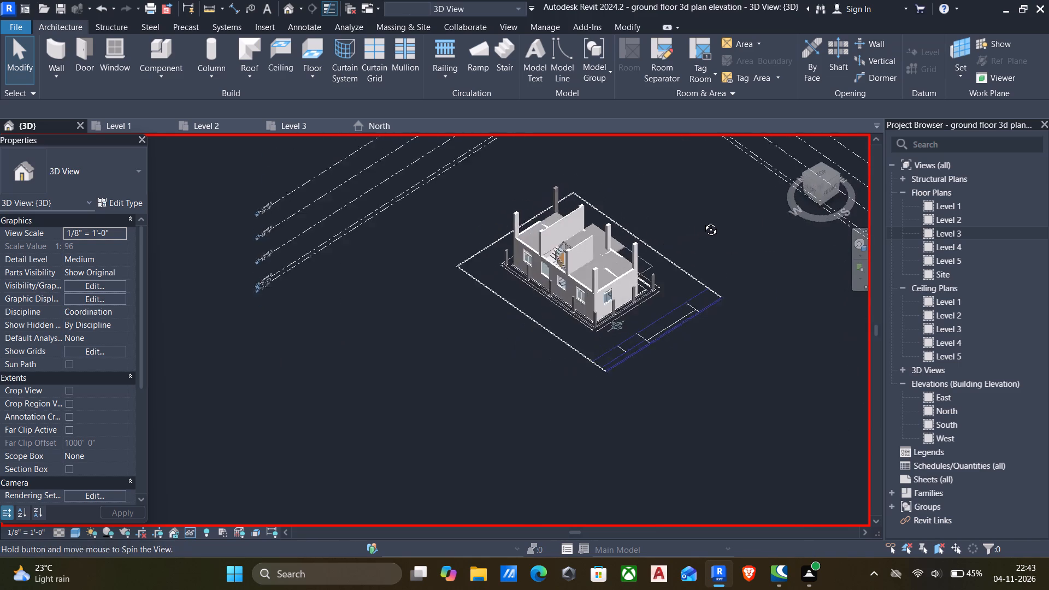
middle_click_drag(703, 221, 702, 263, "shift")
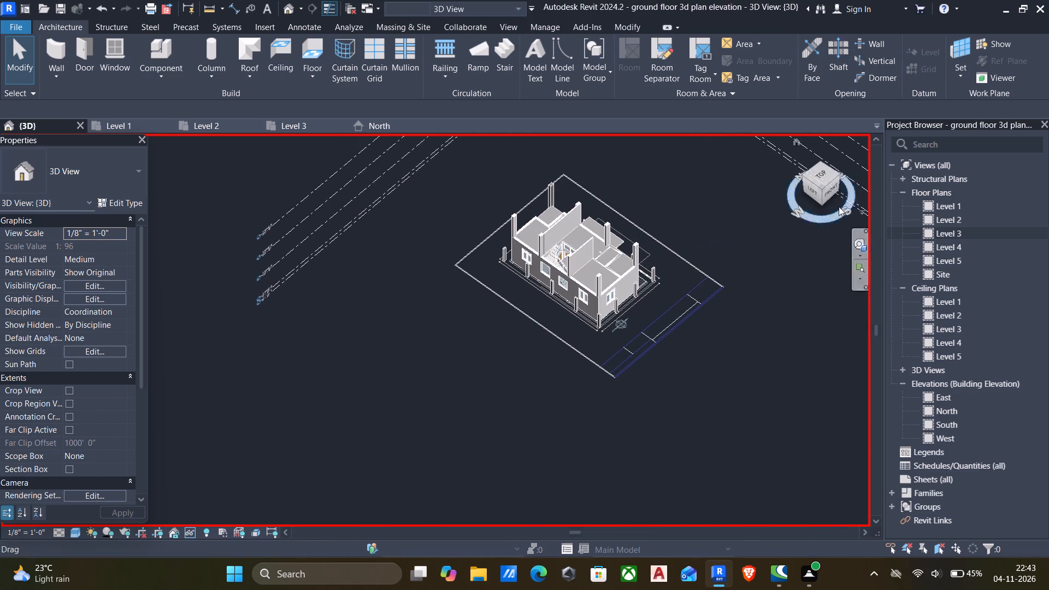
On the Level 3 plan, draw a 9" wall about 10' 3" long along the north edge, from the northwest column to the underlay wall corner.
double_click(926, 230)
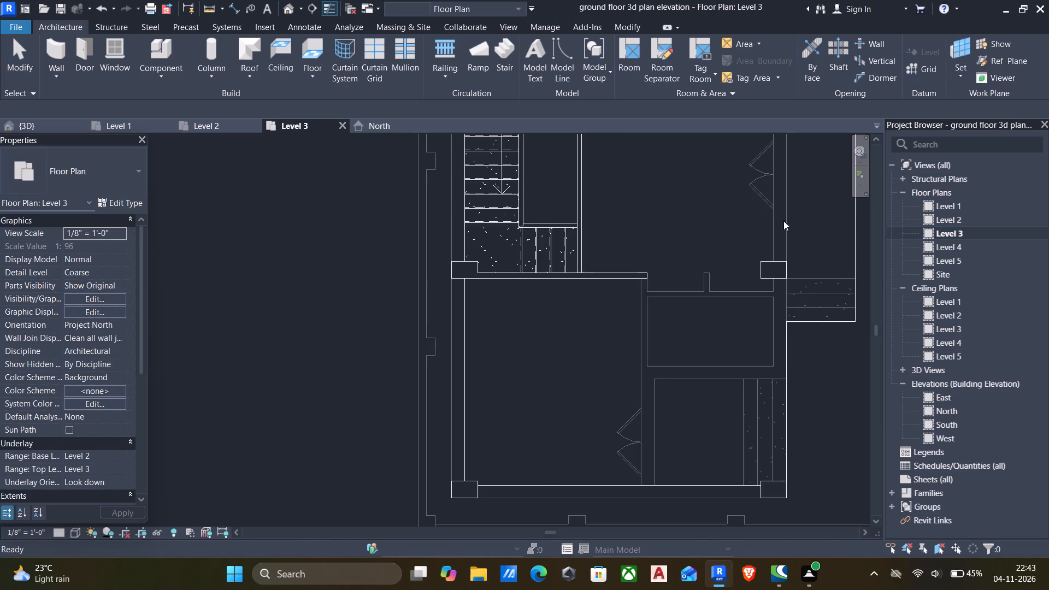
type("wa")
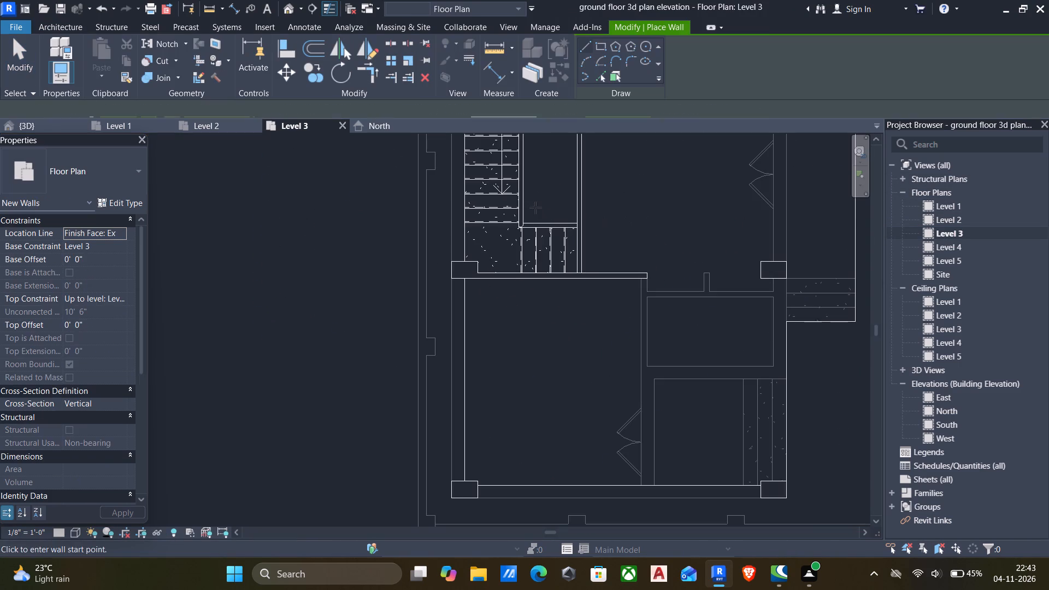
left_click(65, 168)
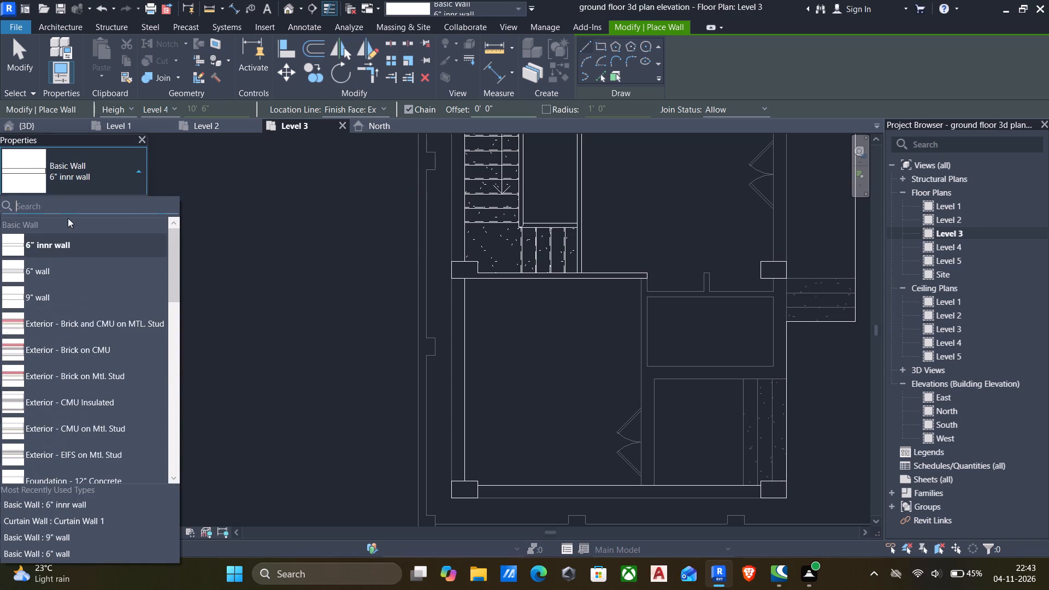
left_click(33, 296)
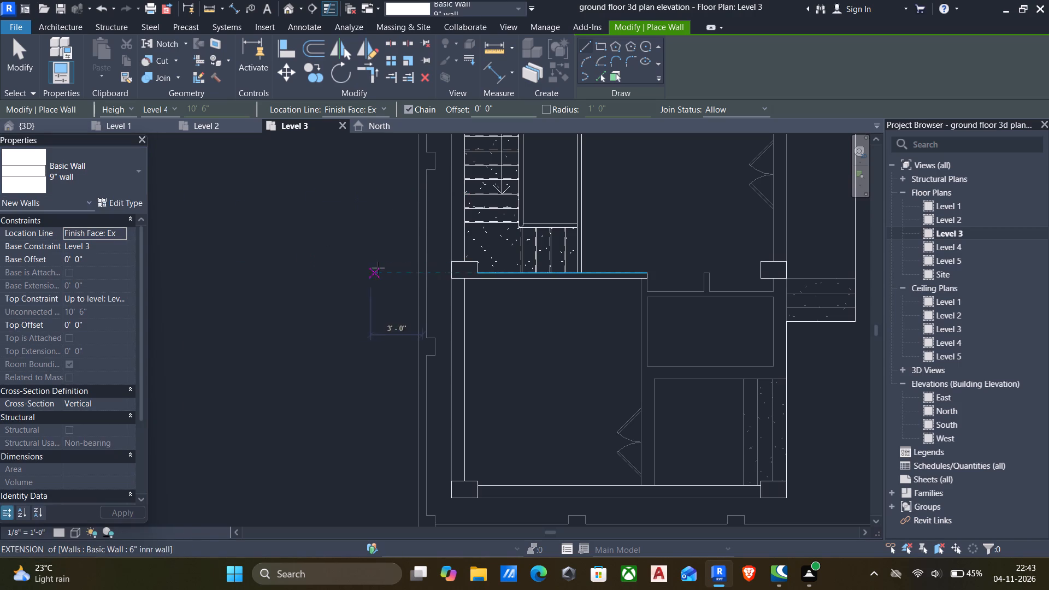
scroll(397, 271, "down", 3)
middle_click_drag(404, 273, 410, 340)
scroll(459, 256, "down", 1)
middle_click_drag(455, 273, 465, 332)
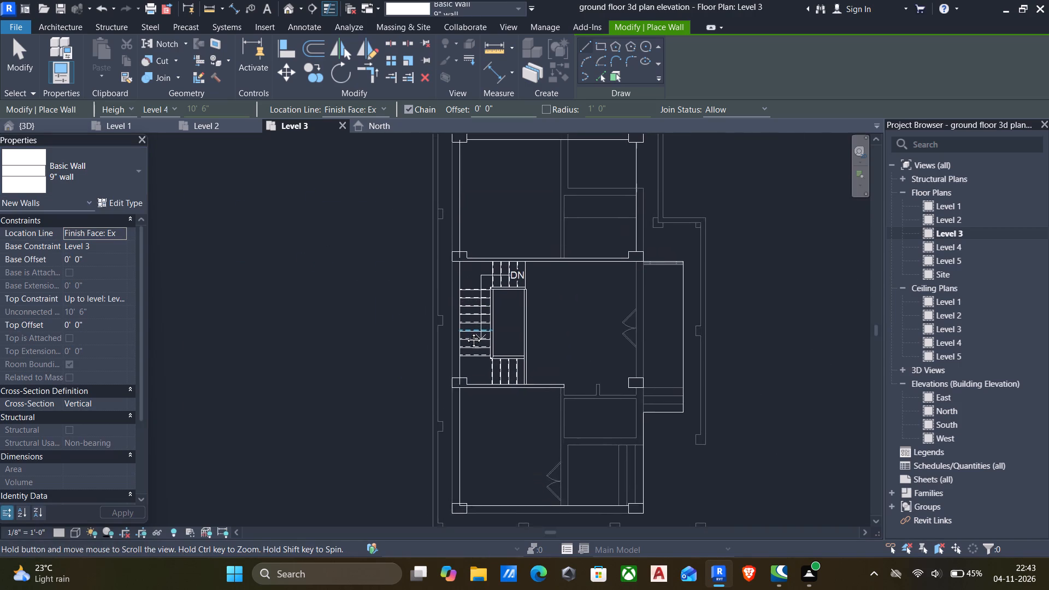
middle_click_drag(465, 332, 476, 357)
scroll(482, 155, "up", 4)
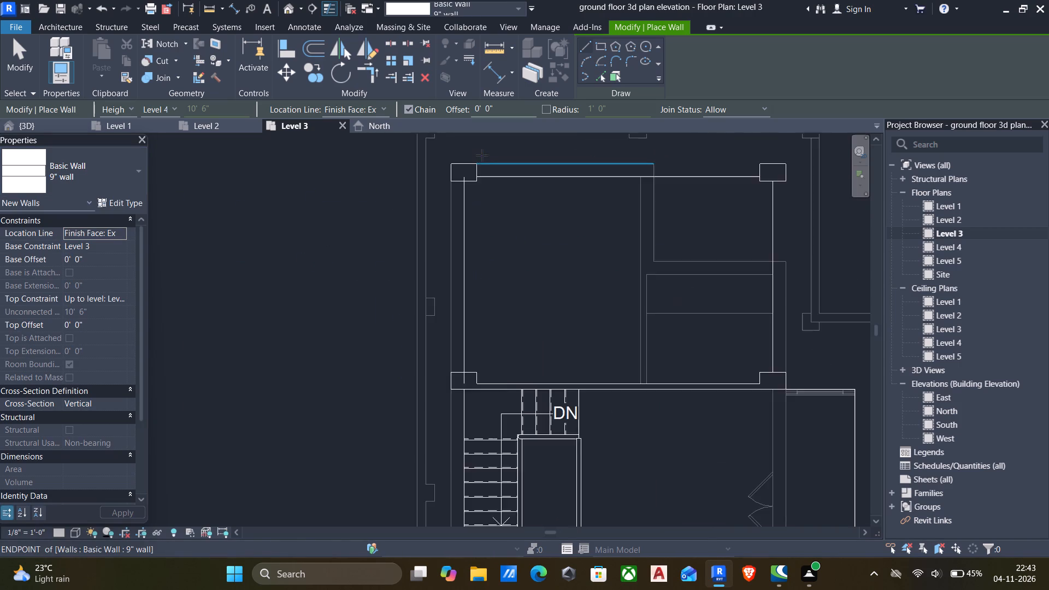
scroll(480, 161, "up", 5)
left_click(479, 167)
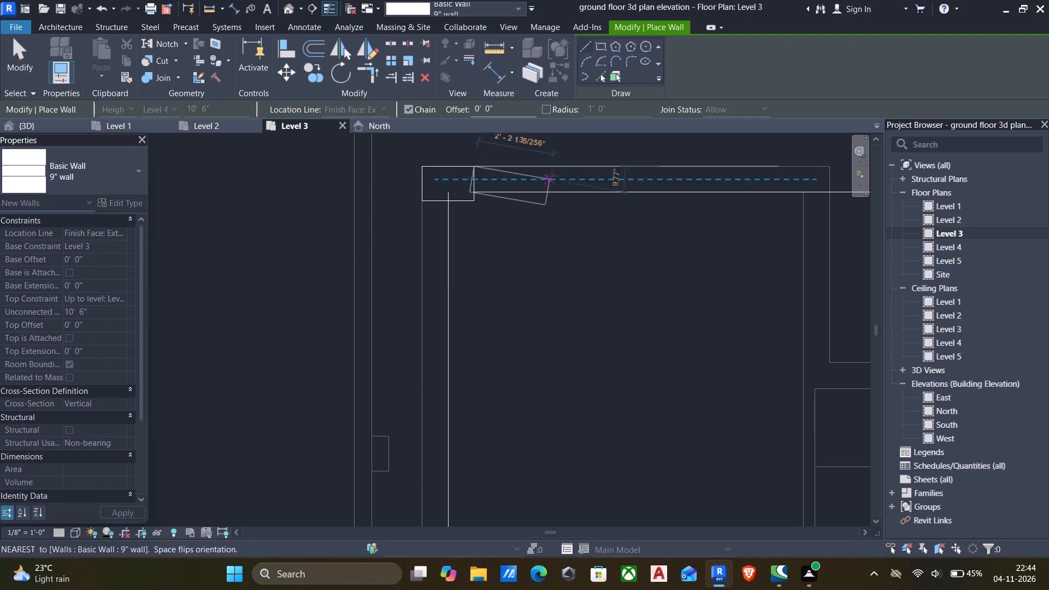
scroll(552, 175, "down", 4)
middle_click_drag(538, 178, 484, 175)
scroll(653, 164, "up", 2)
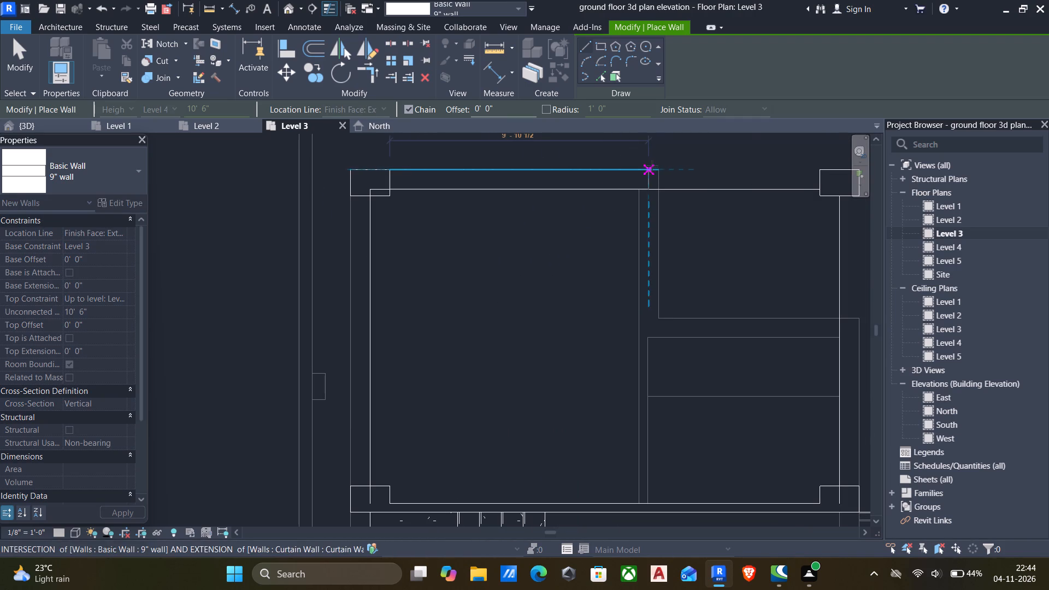
left_click(657, 167)
key("Escape")
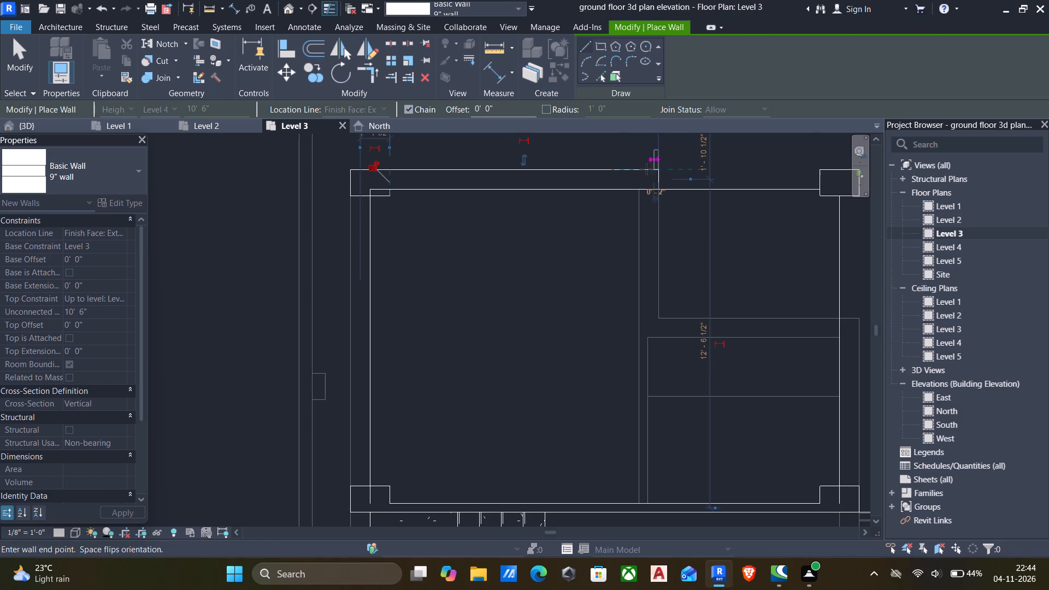
Draw a 9" wall about 37' 3" long down the west edge from the northwest column to the southwest corner, flipped inward.
left_click(349, 195)
scroll(352, 251, "down", 3)
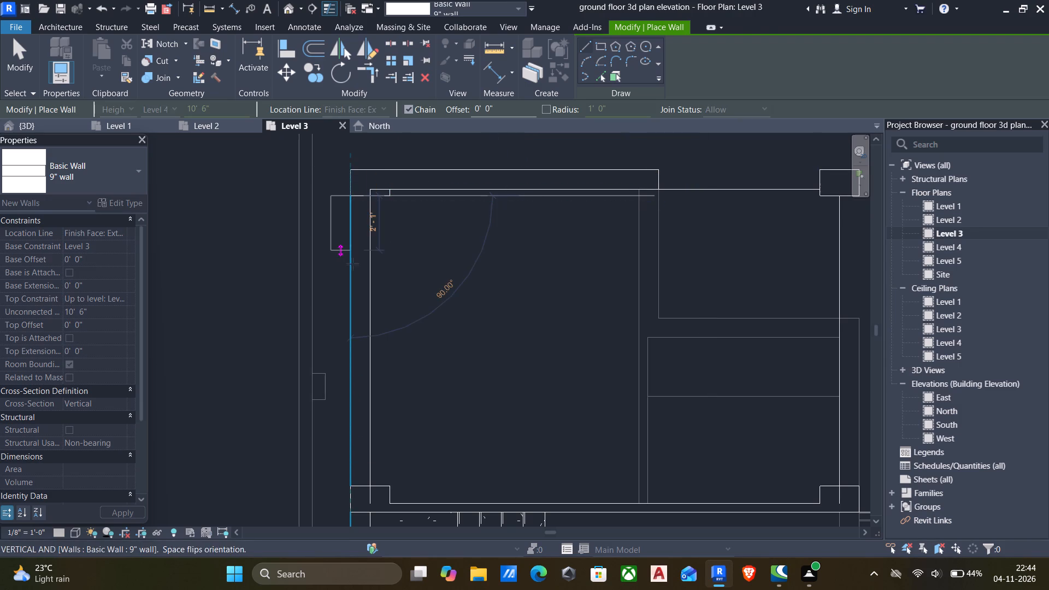
scroll(352, 264, "down", 1)
middle_click_drag(351, 272, 357, 201)
scroll(360, 323, "down", 1)
middle_click_drag(359, 324, 371, 227)
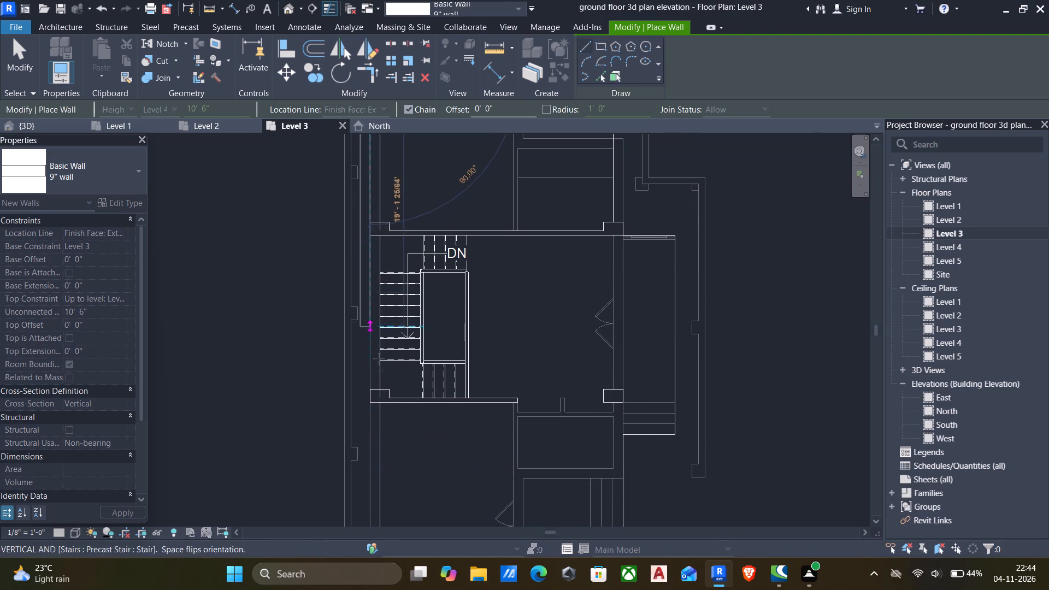
key("space")
scroll(385, 412, "down", 1)
middle_click_drag(385, 412, 384, 294)
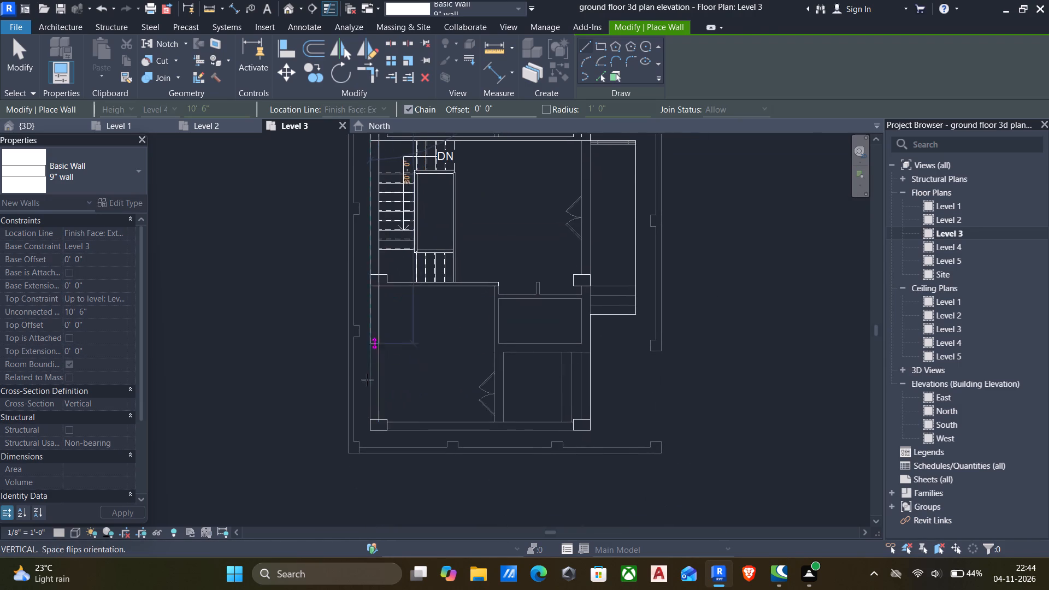
scroll(362, 430, "up", 5)
left_click(376, 432)
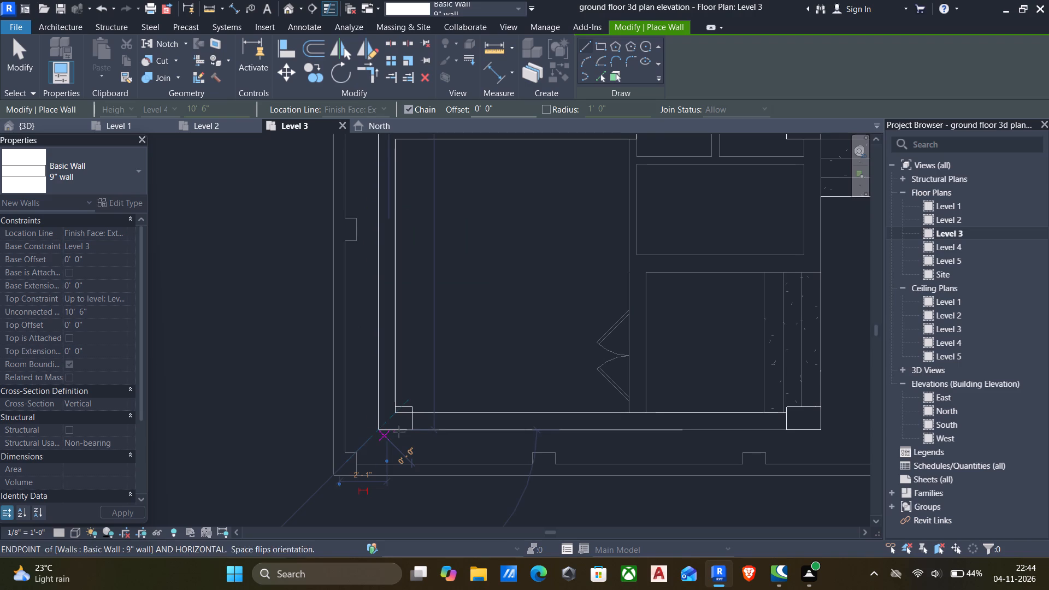
Continue the 9" wall along the south edge from the southwest corner to the outer corner of the southeast column.
left_click(821, 426)
scroll(813, 426, "down", 5)
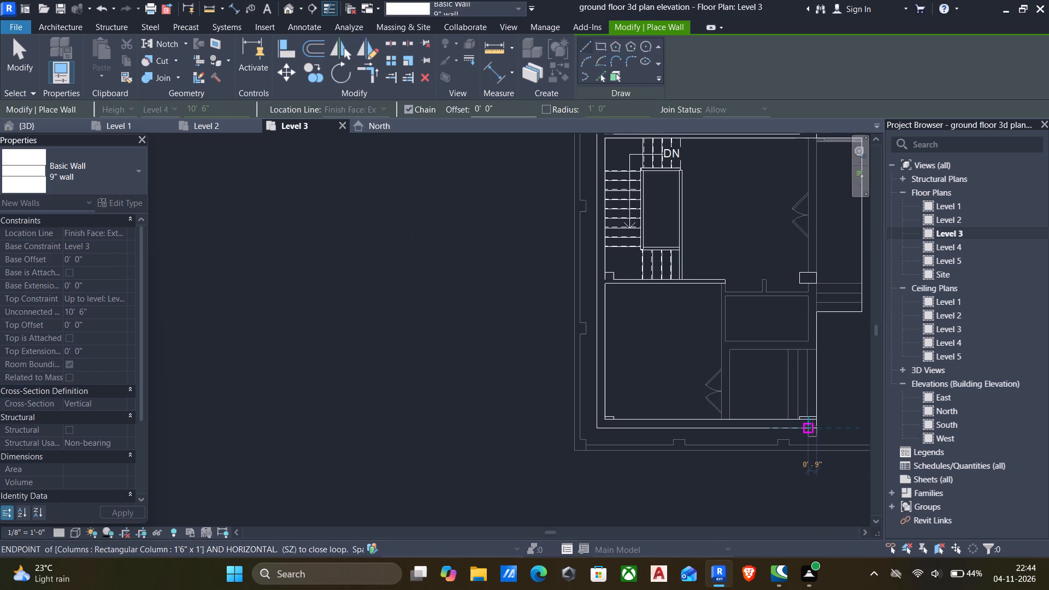
key("Escape")
scroll(810, 426, "down", 1)
middle_click_drag(804, 427, 657, 427)
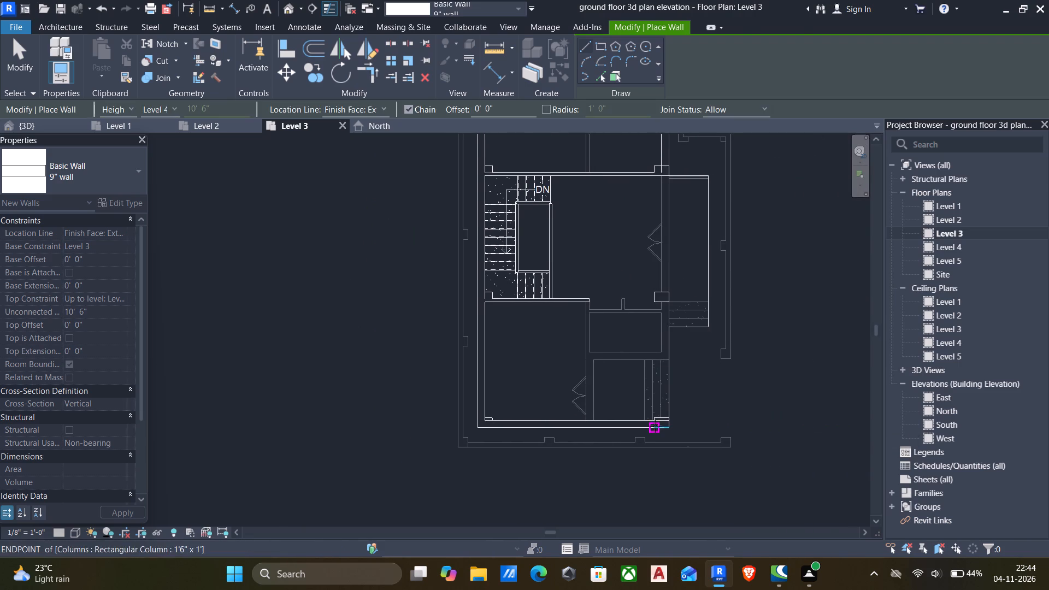
key("Escape")
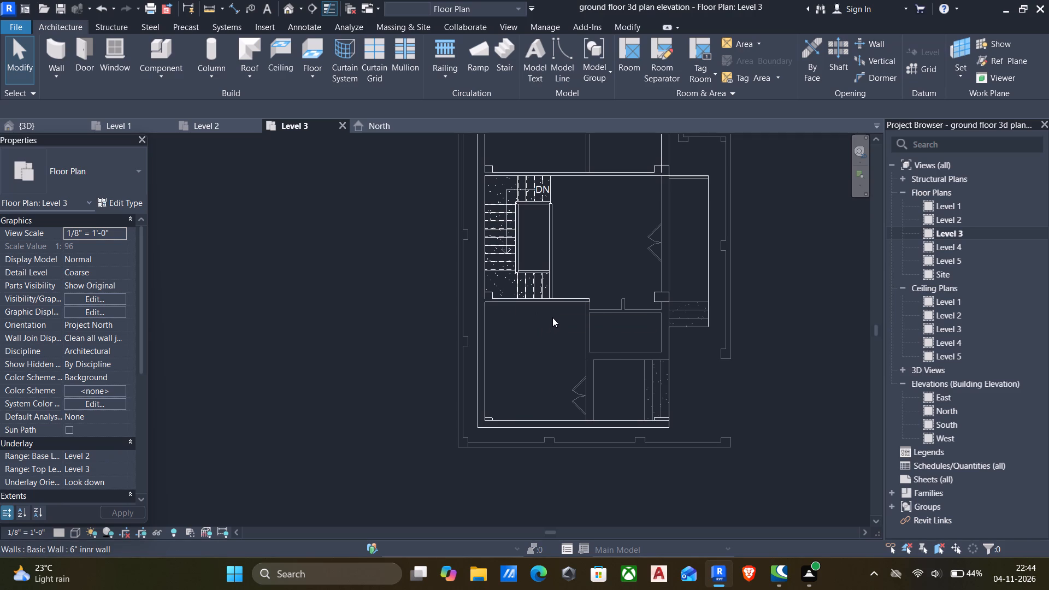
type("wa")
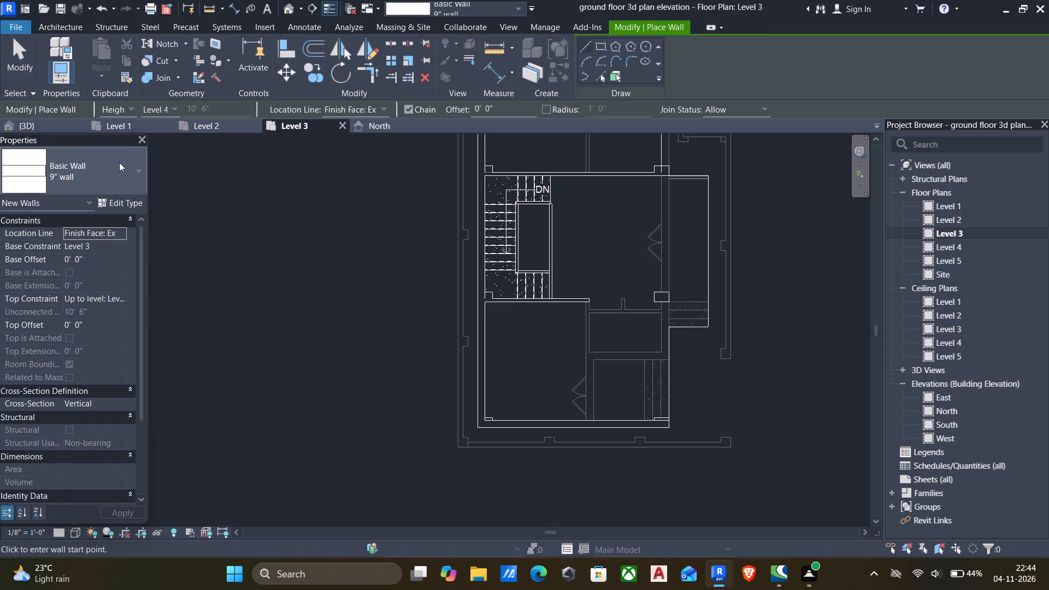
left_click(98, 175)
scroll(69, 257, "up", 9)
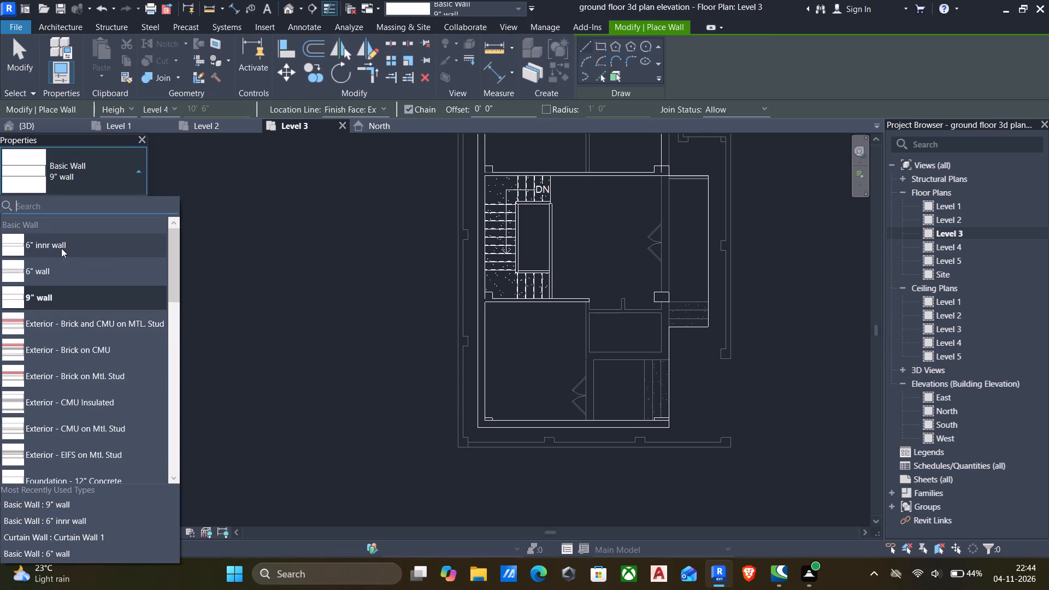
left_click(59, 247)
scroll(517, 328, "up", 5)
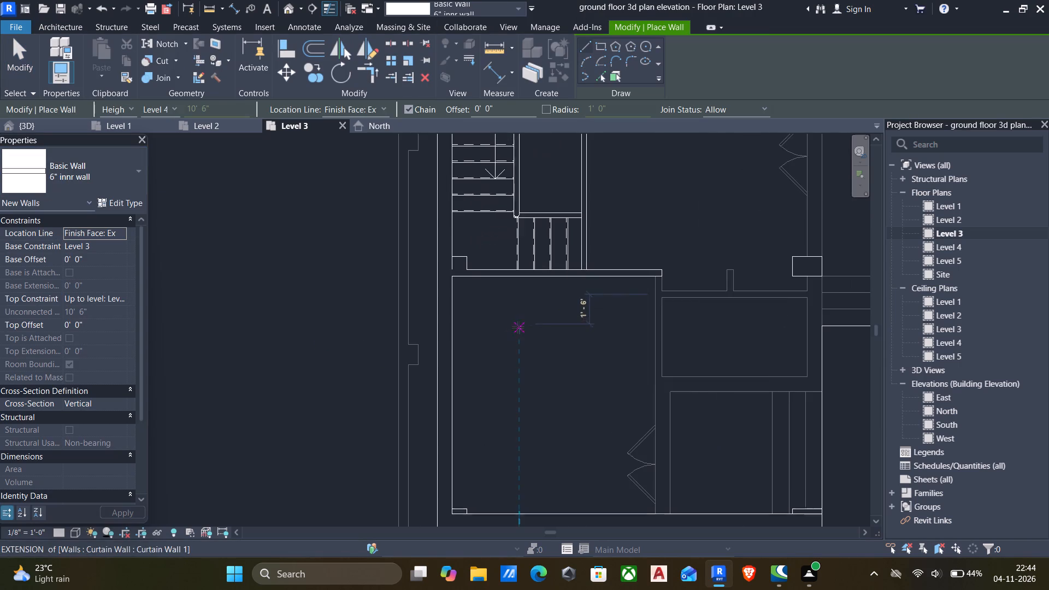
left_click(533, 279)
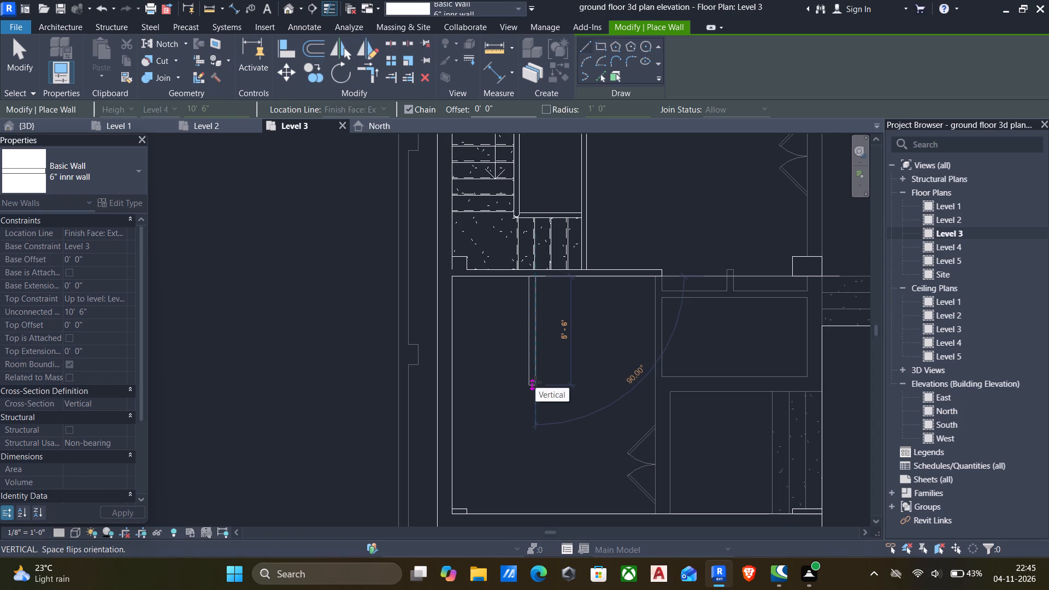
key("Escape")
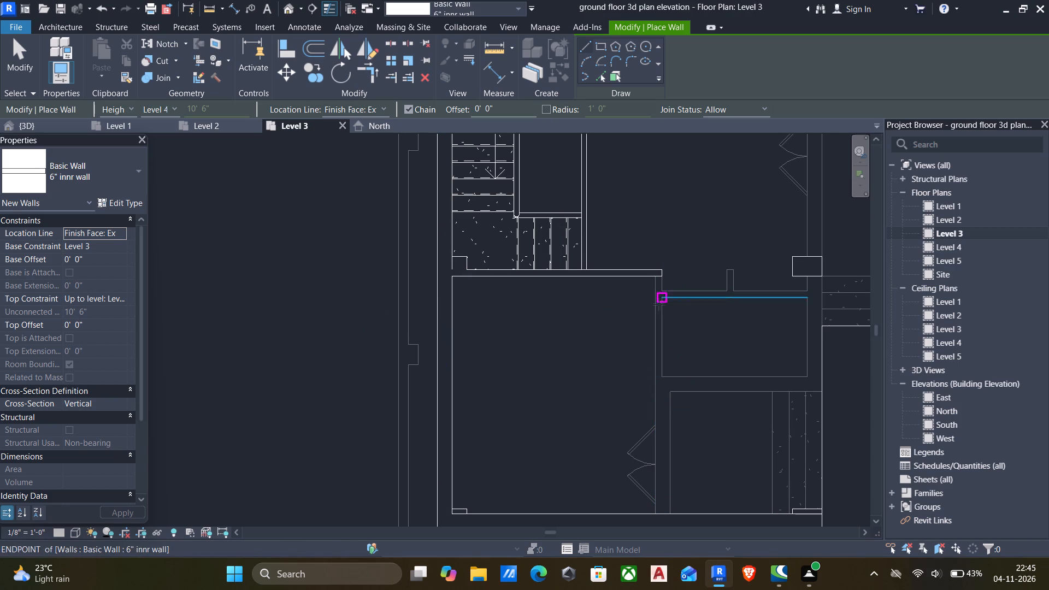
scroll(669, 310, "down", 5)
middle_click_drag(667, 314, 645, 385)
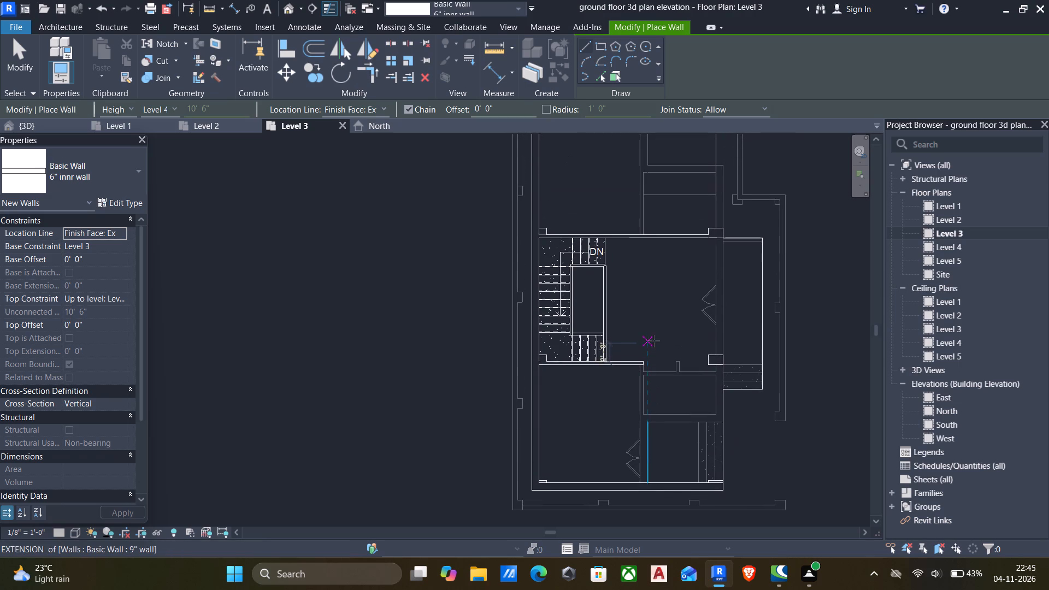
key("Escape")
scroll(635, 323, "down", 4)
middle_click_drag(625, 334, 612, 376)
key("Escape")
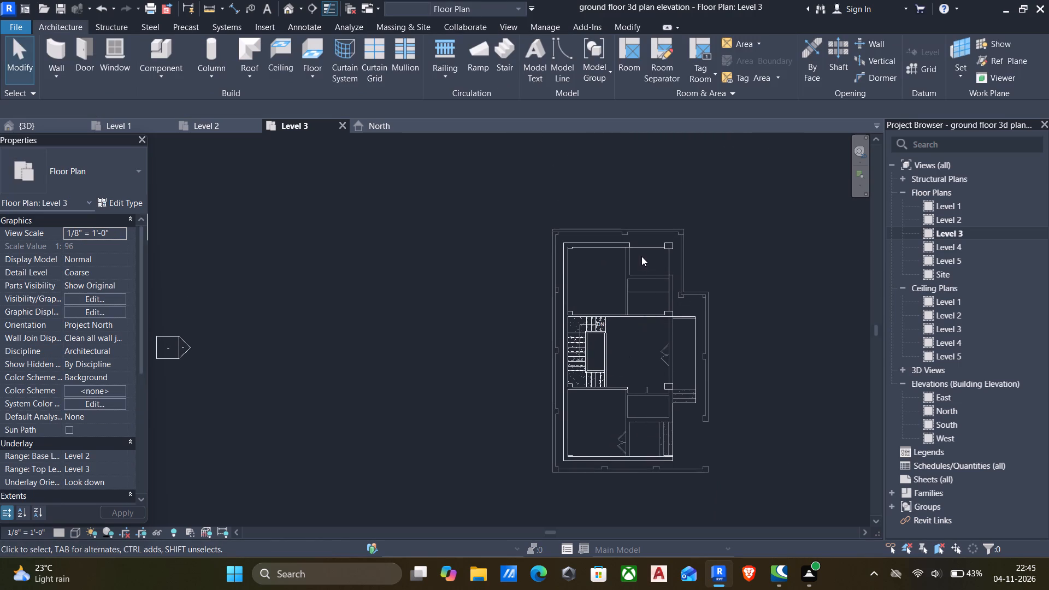
Extend the north-edge 9" wall east to the northeast column, making it 16' 6" long.
scroll(641, 256, "up", 5)
left_click(621, 235)
scroll(623, 241, "up", 4)
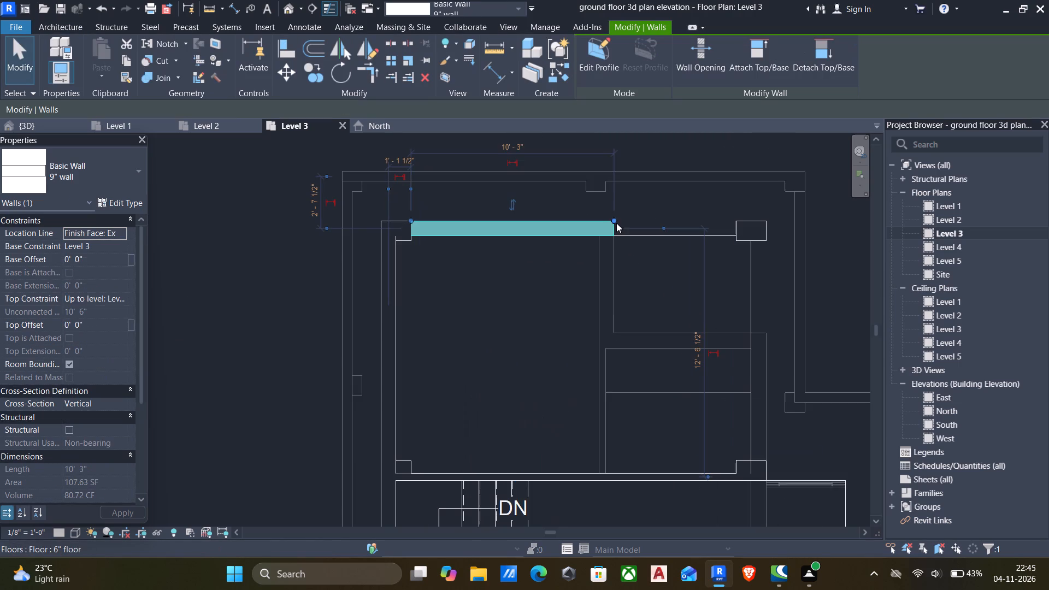
left_click_drag(615, 222, 729, 226)
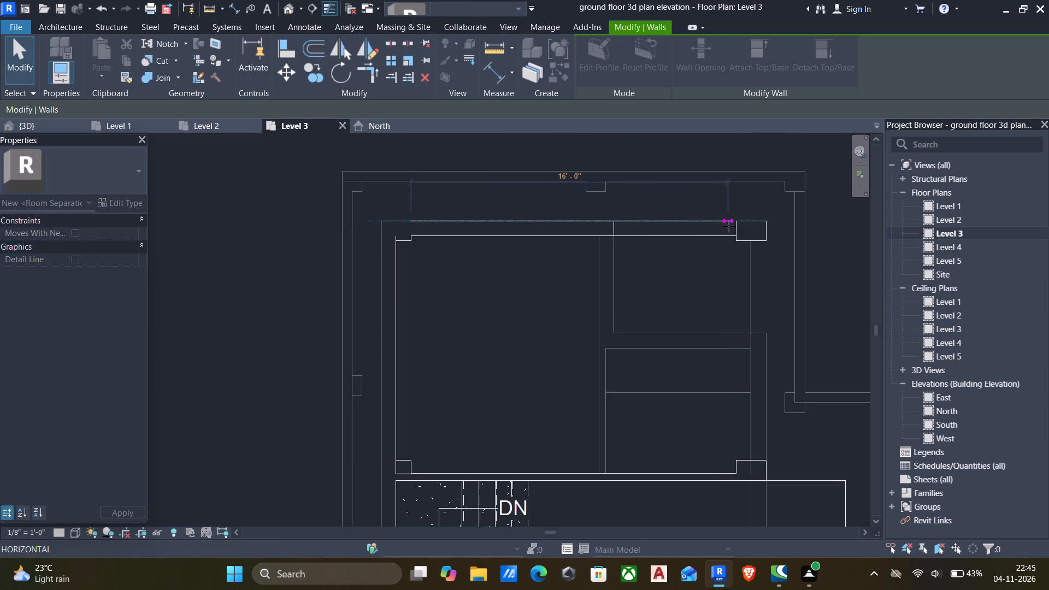
left_click_drag(729, 226, 736, 226)
scroll(698, 280, "down", 1)
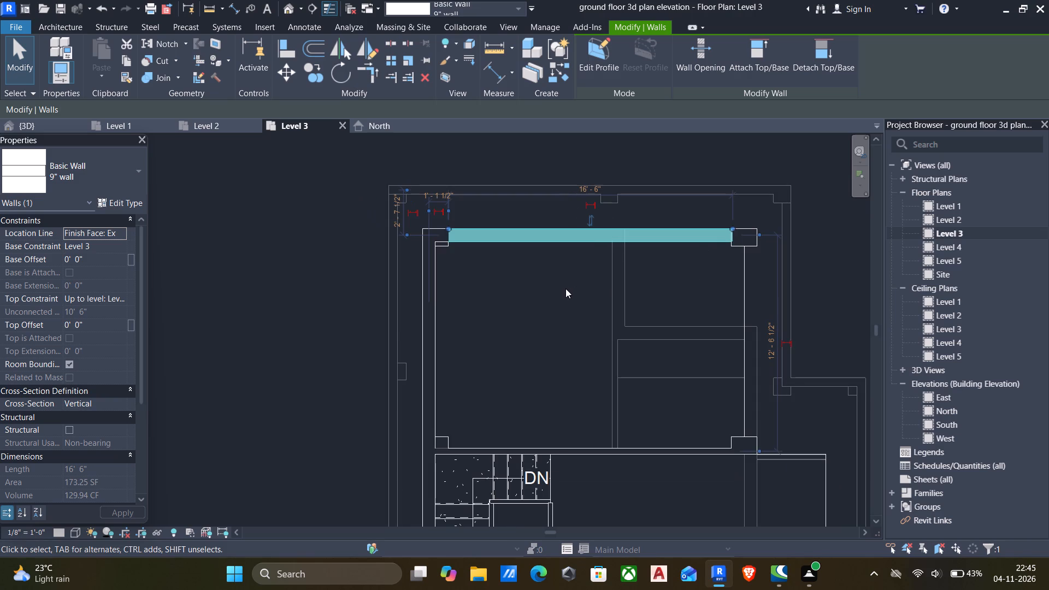
left_click(565, 288)
Trim/extend the north and west 9" walls so they meet in a corner at the northwest column.
left_click(483, 240)
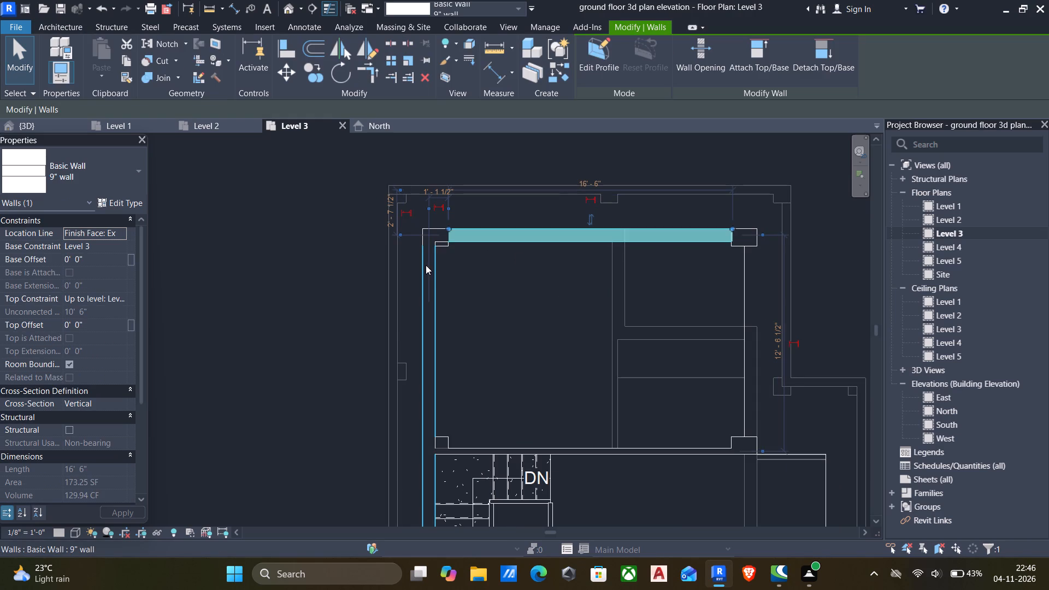
left_click(426, 265)
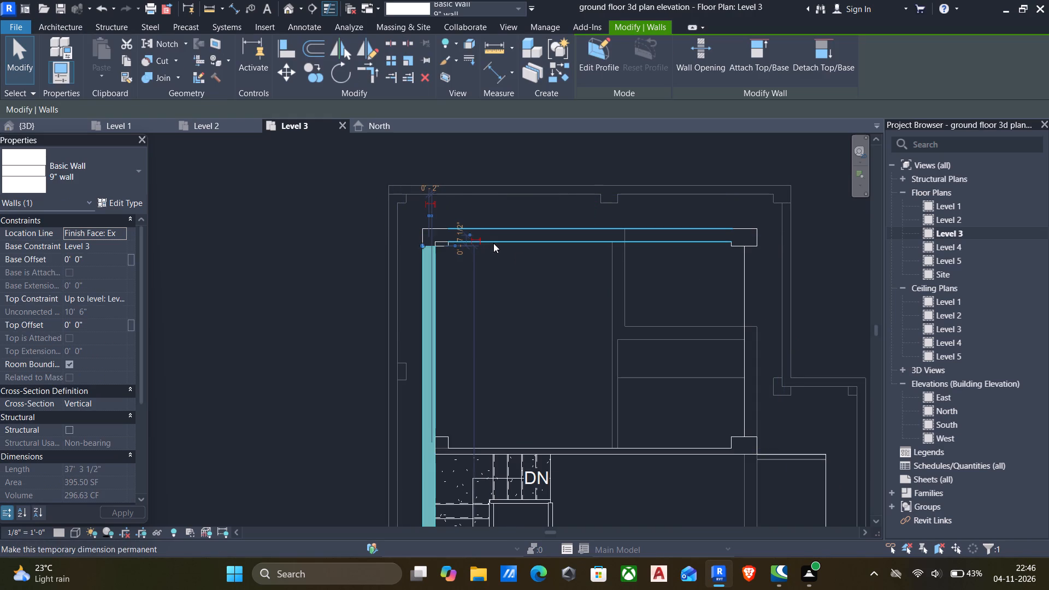
left_click(493, 243)
type("tr")
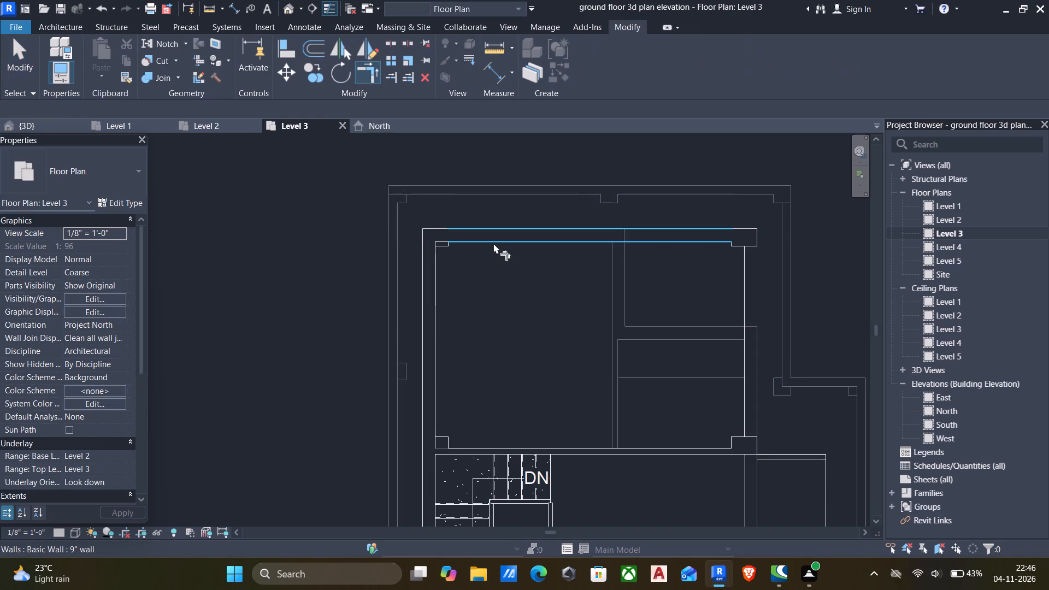
left_click(493, 243)
left_click(433, 292)
key("Escape")
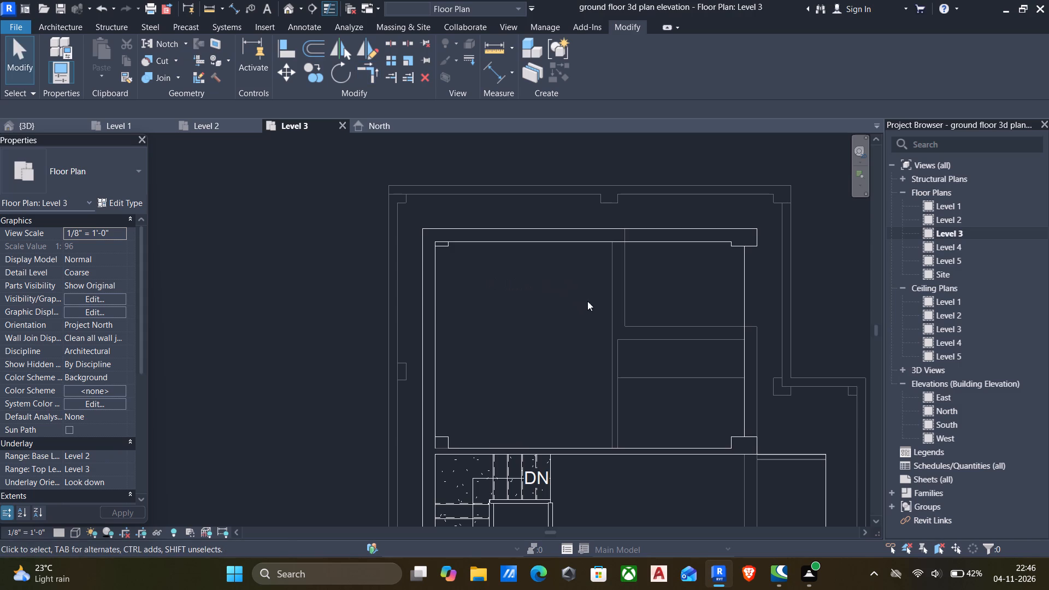
Draw a 12' 0" partition matching the 6" innr wall north of the stair, running from it along the underlay wall to the north outer wall.
left_click(606, 449)
key("c")
key("s")
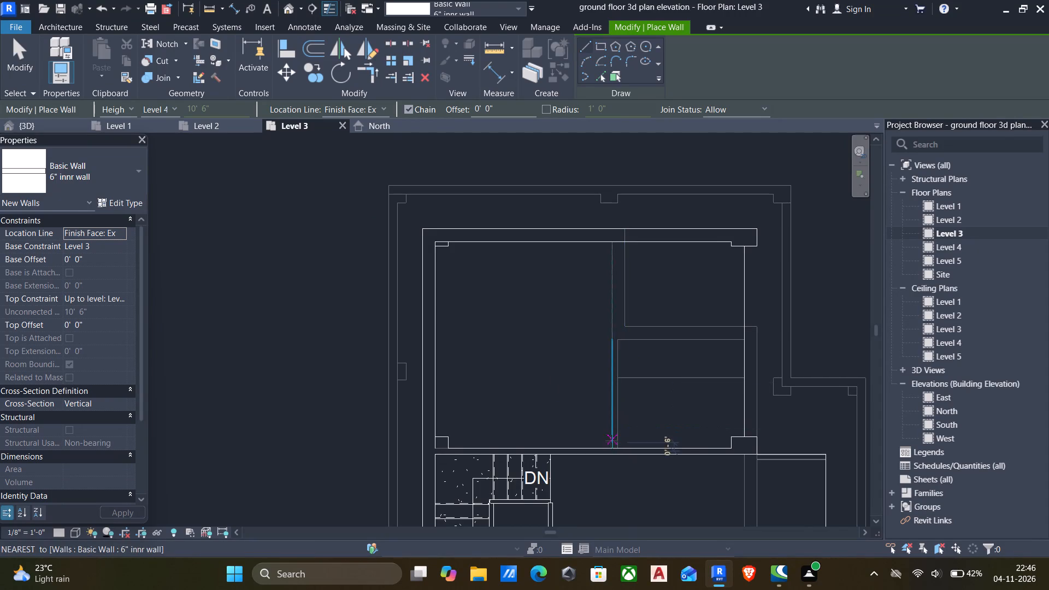
scroll(611, 441, "up", 5)
left_click(615, 453)
scroll(624, 287, "down", 3)
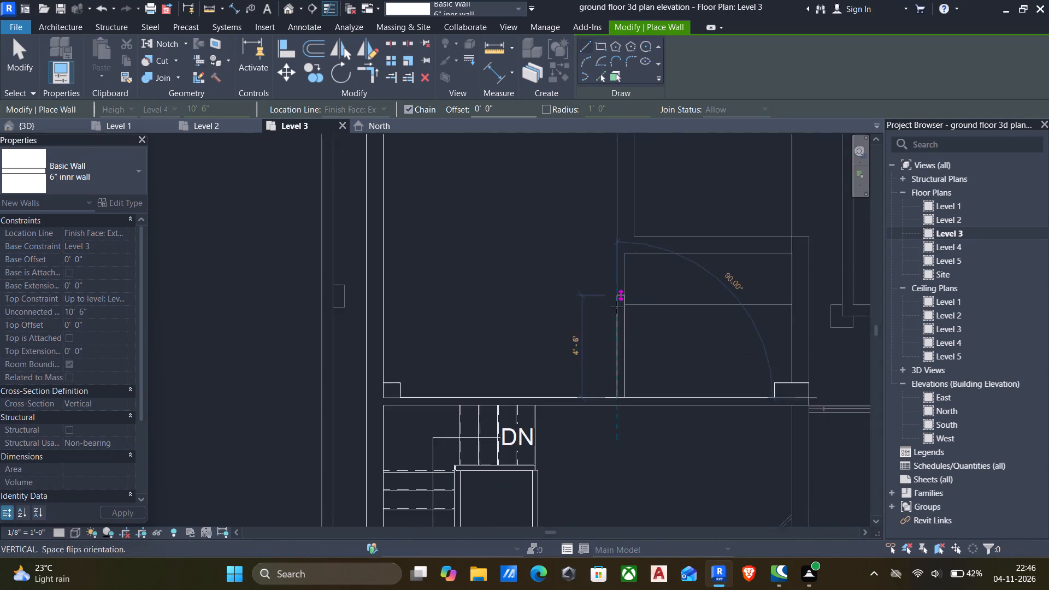
middle_click_drag(616, 309, 607, 380)
scroll(607, 380, "up", 1)
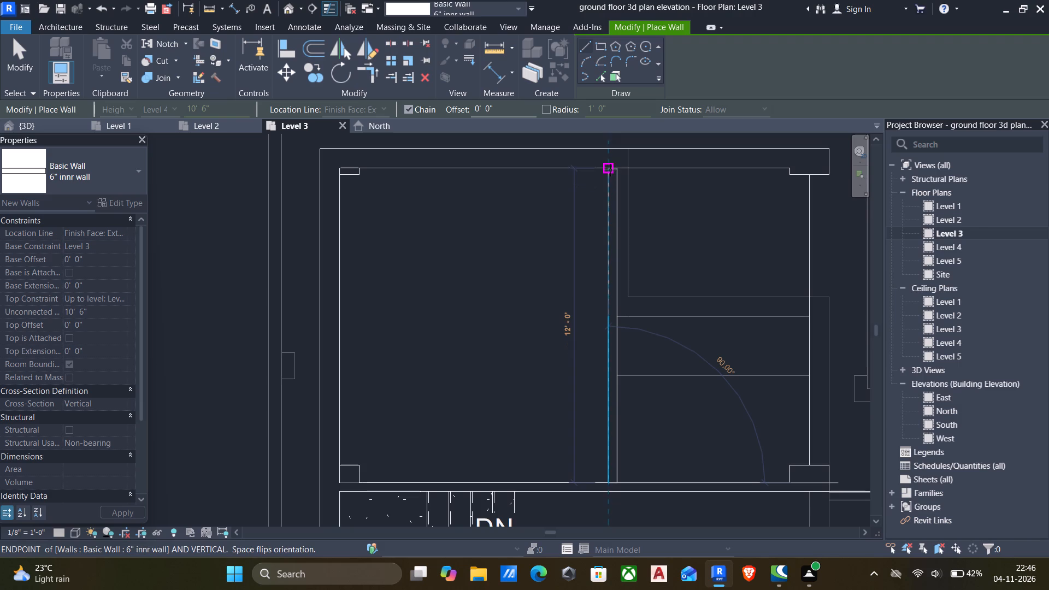
left_click(610, 170)
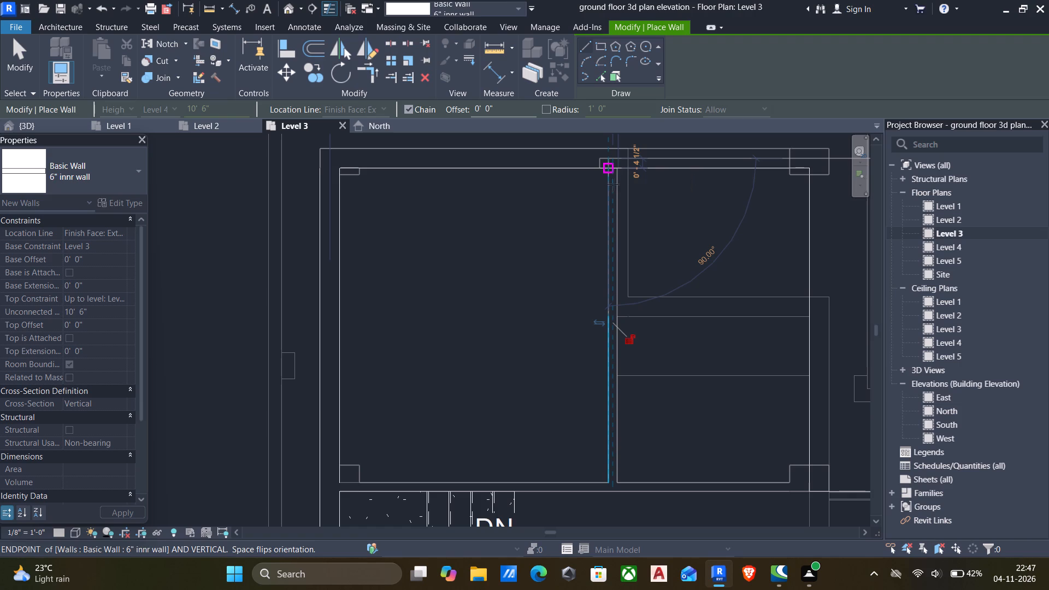
key("Escape")
scroll(676, 231, "down", 6)
middle_click_drag(677, 239, 670, 235)
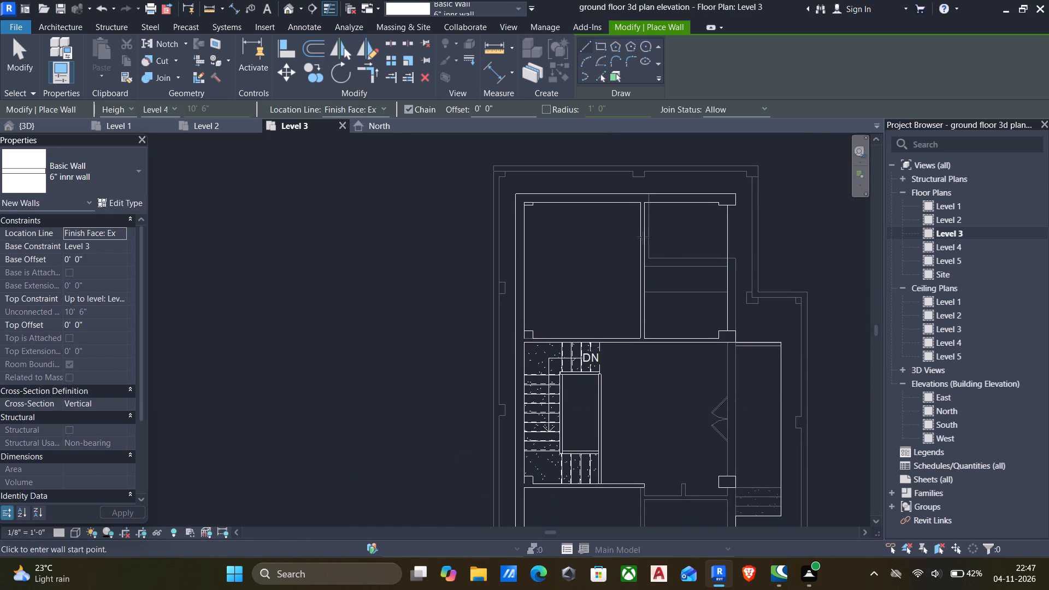
Measure the clear width between the west outer wall's inner face and the west face of the north partition.
scroll(616, 284, "down", 2)
middle_click_drag(616, 285, 600, 272)
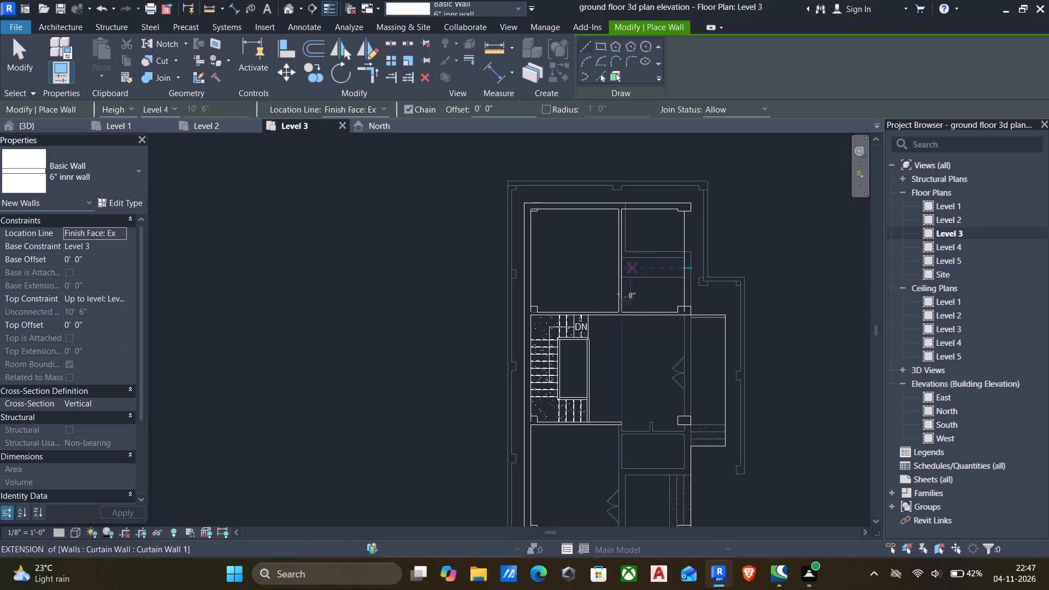
scroll(628, 267, "up", 4)
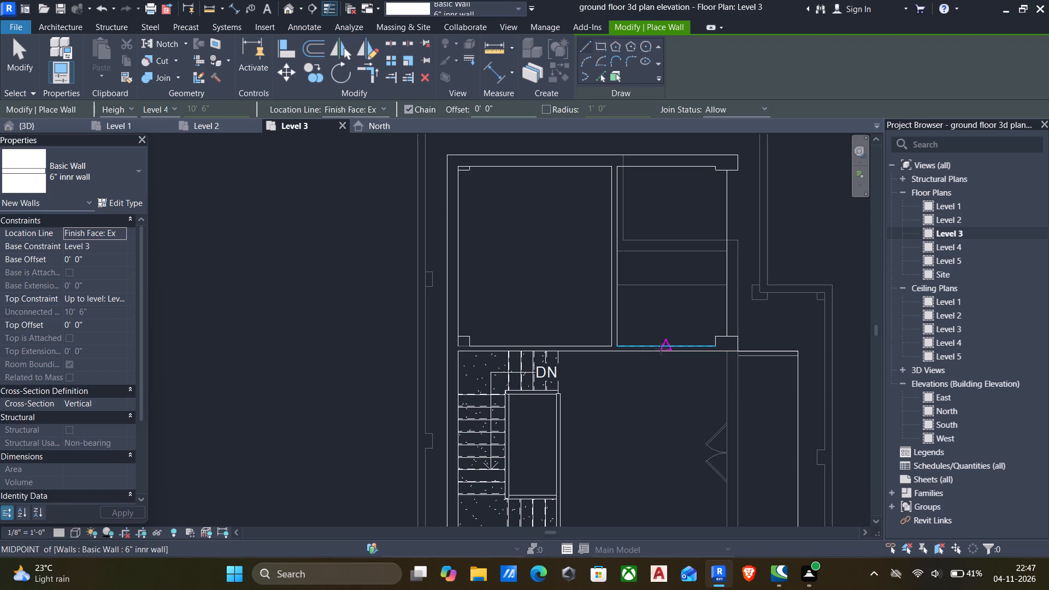
key("Escape")
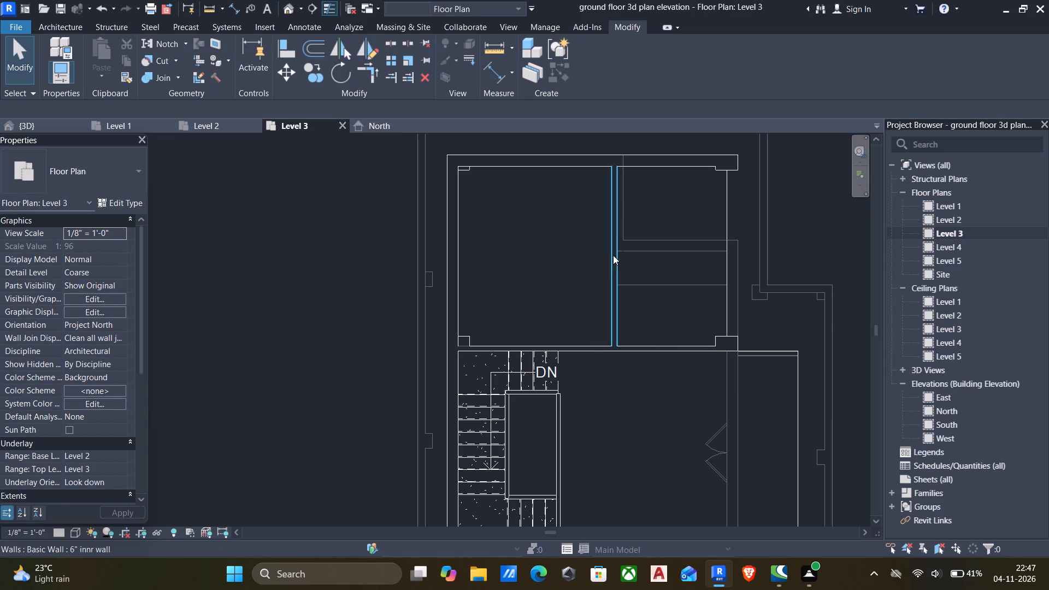
key("d")
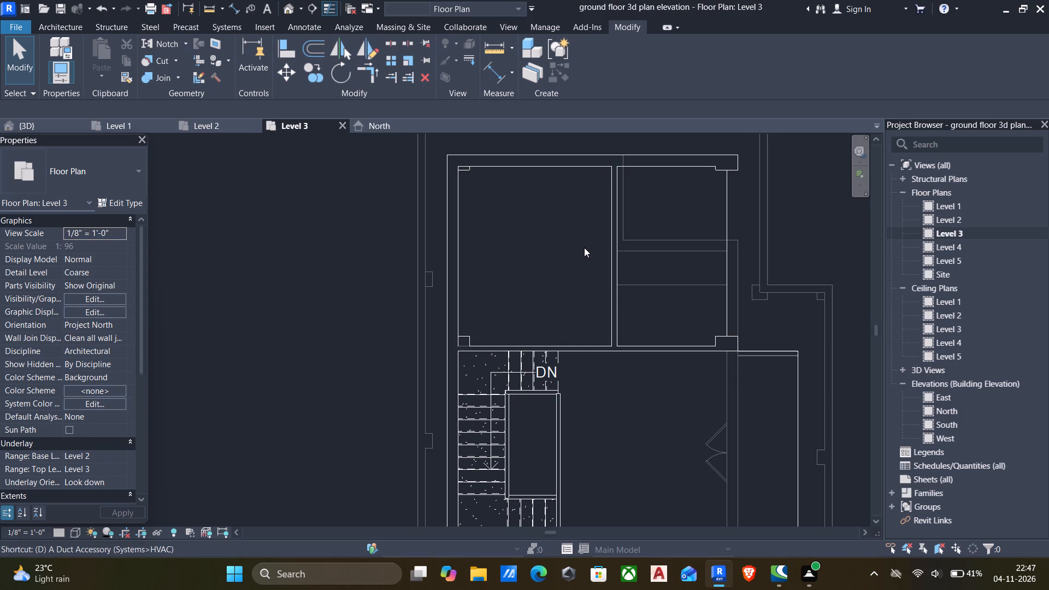
key("i")
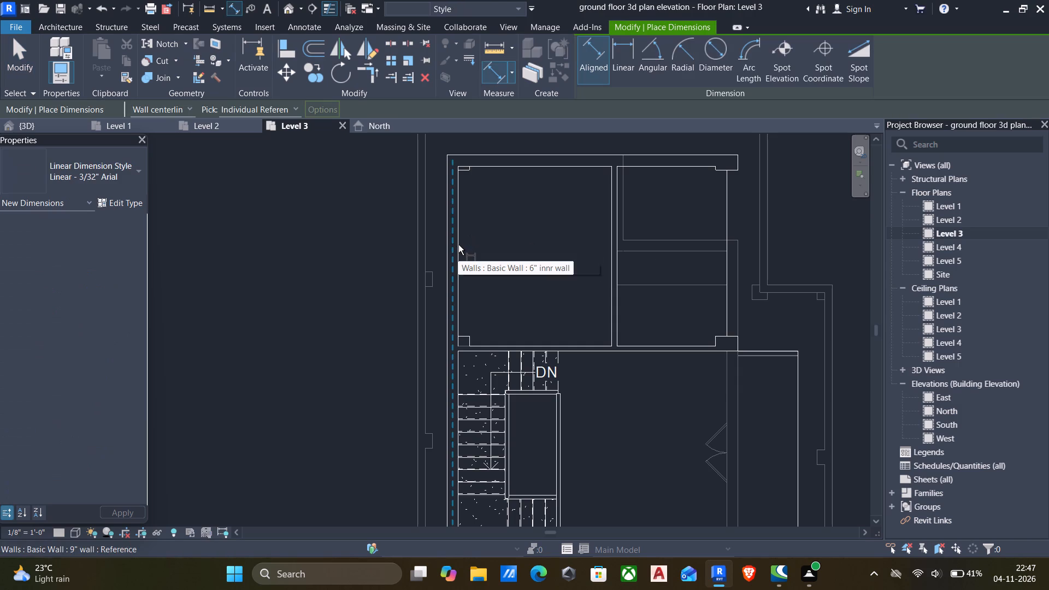
key("Tab")
left_click(459, 245)
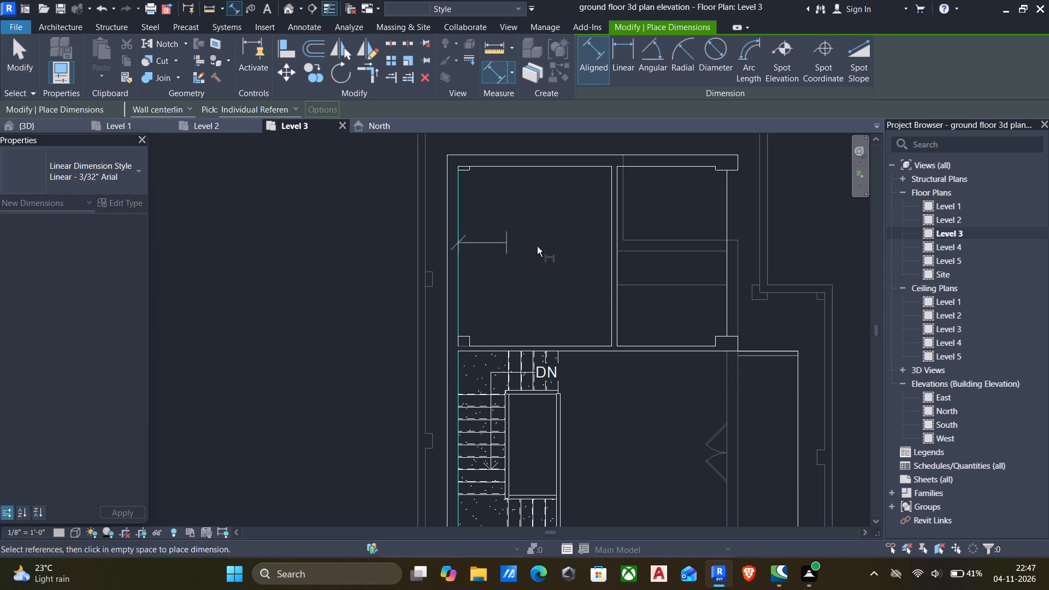
key("Tab")
left_click(612, 254)
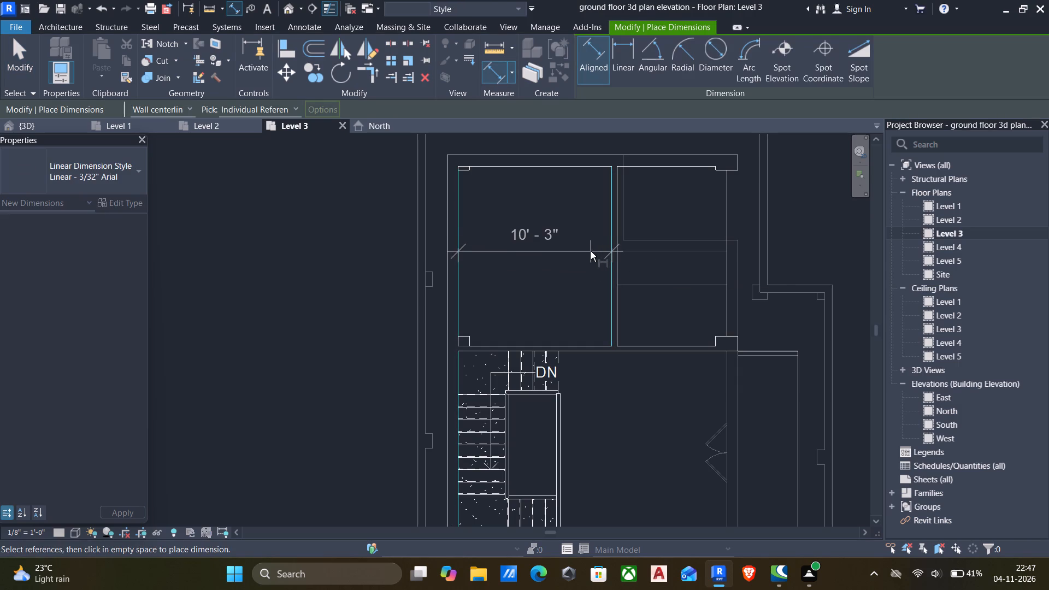
key("Escape")
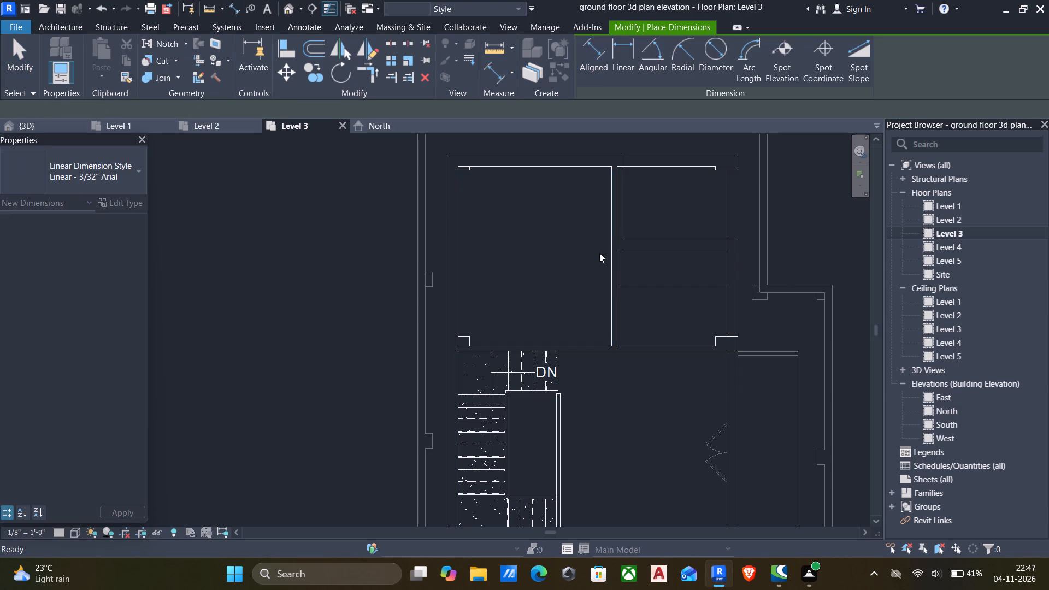
key("Escape")
Nudge the 6" north partition slightly east, away from the underlay wall line.
left_click(612, 257)
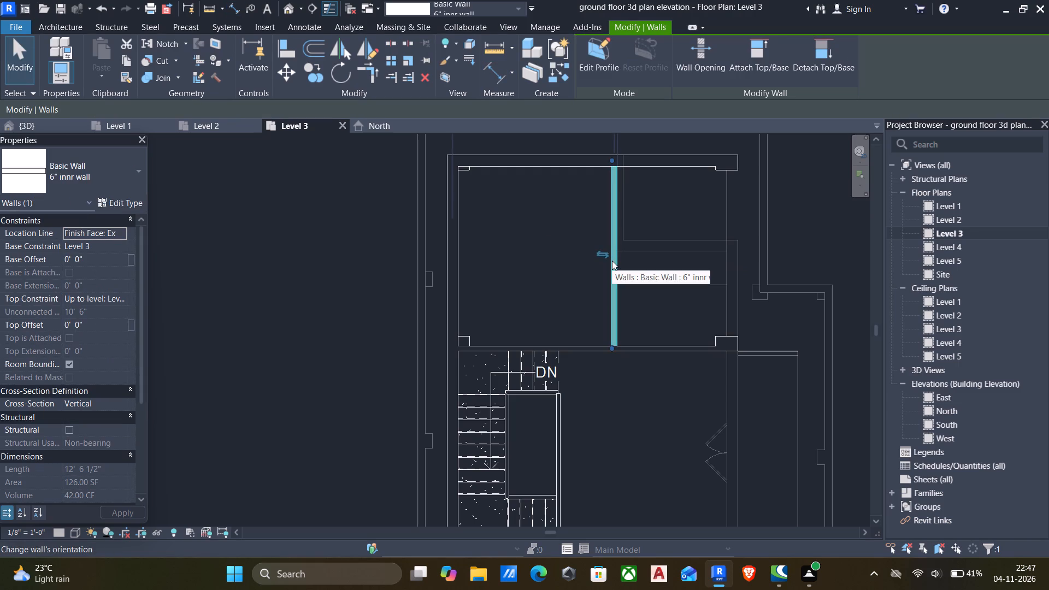
key("Right")
key("Right")
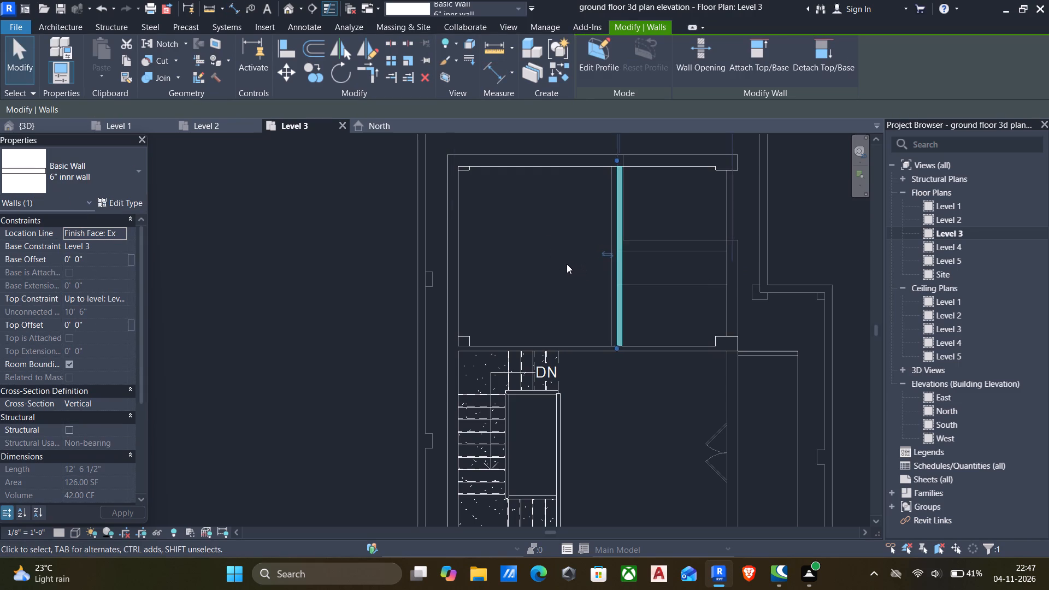
key("Right")
left_click(566, 263)
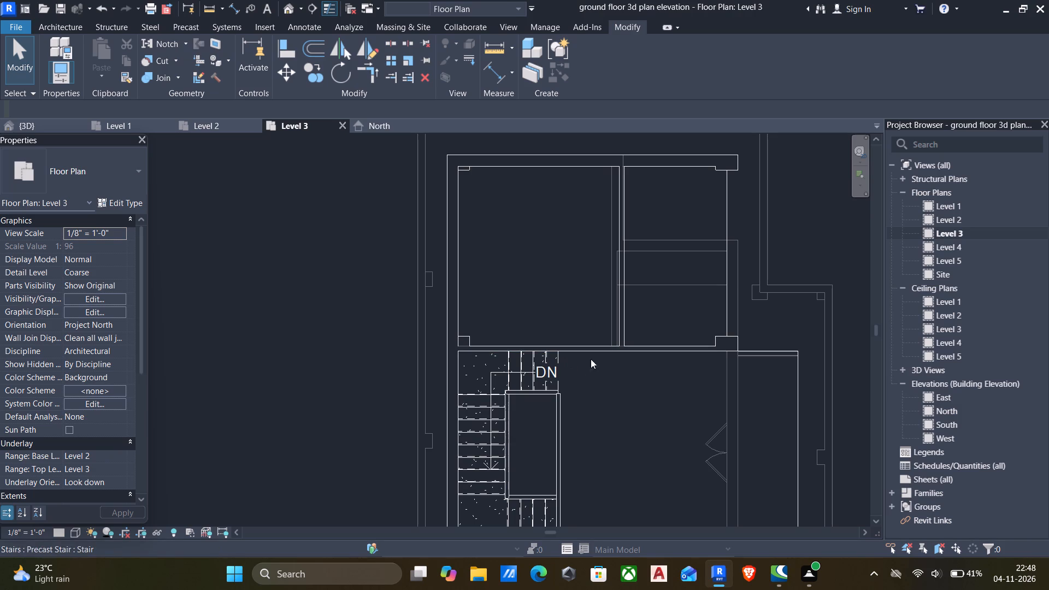
Pull the partition's north end back south, away from the outer wall, so the partition is 9' 0" long.
scroll(599, 347, "up", 5)
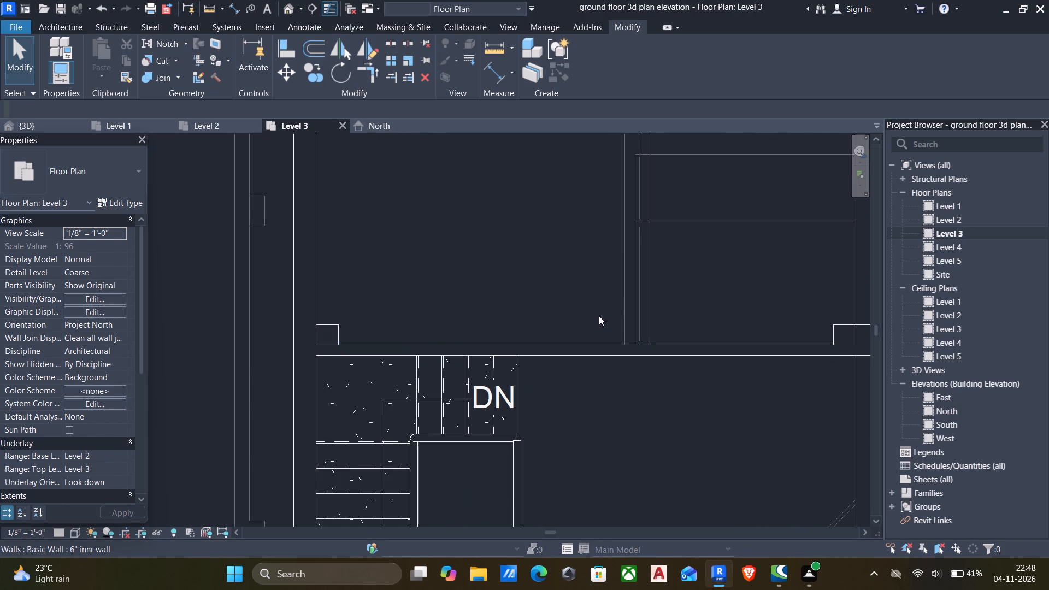
scroll(599, 316, "down", 7)
middle_click_drag(577, 315, 575, 359)
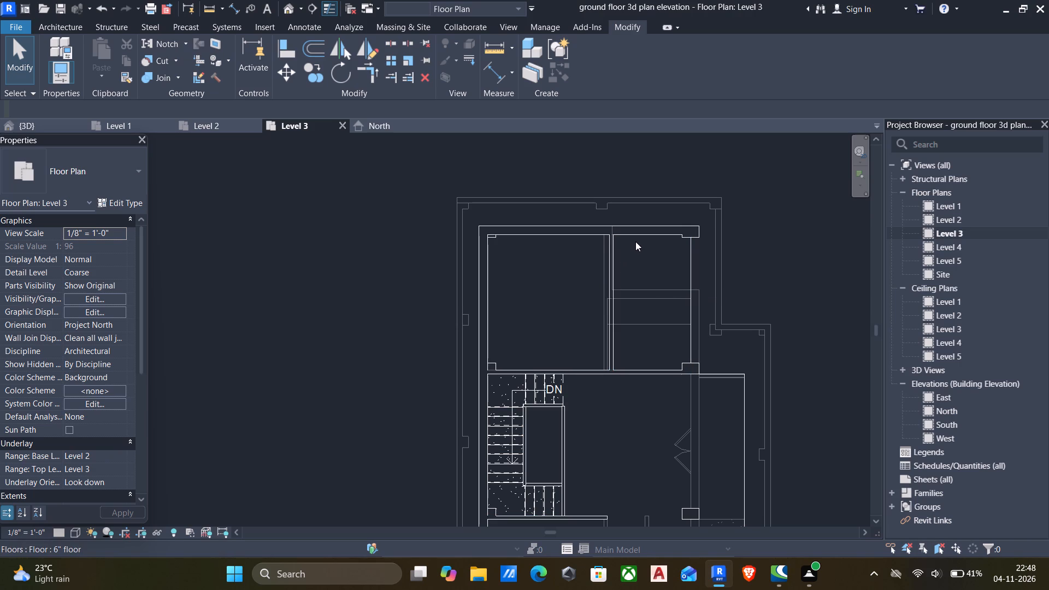
left_click(613, 259)
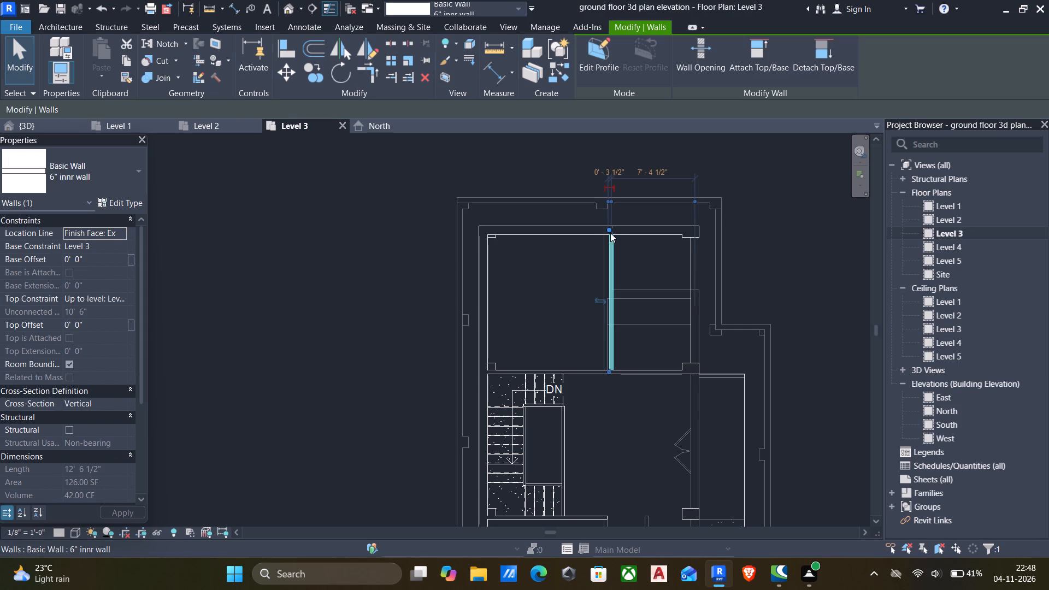
left_click_drag(609, 228, 609, 273)
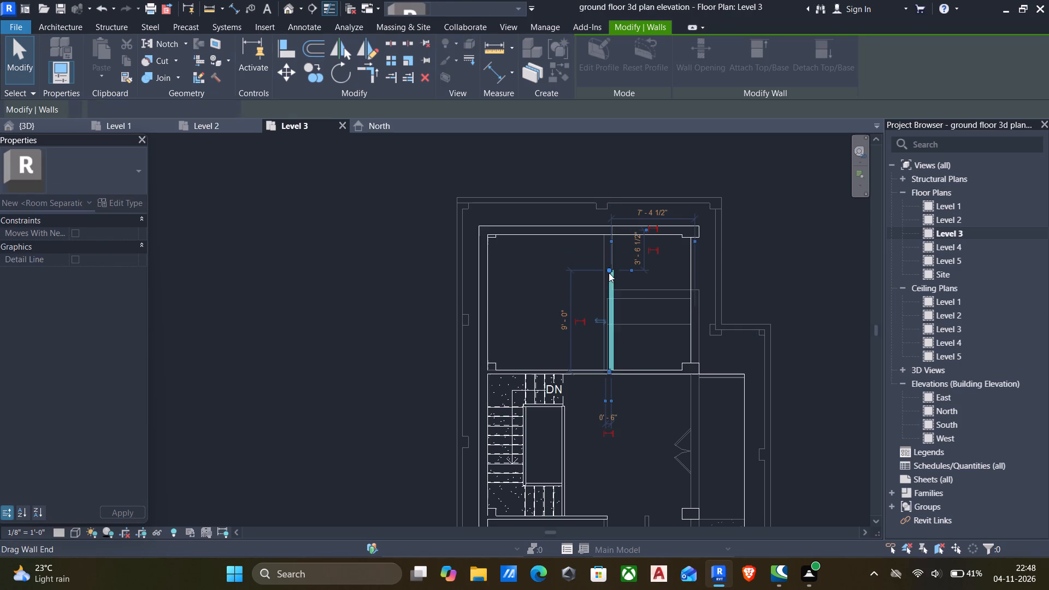
key("Escape")
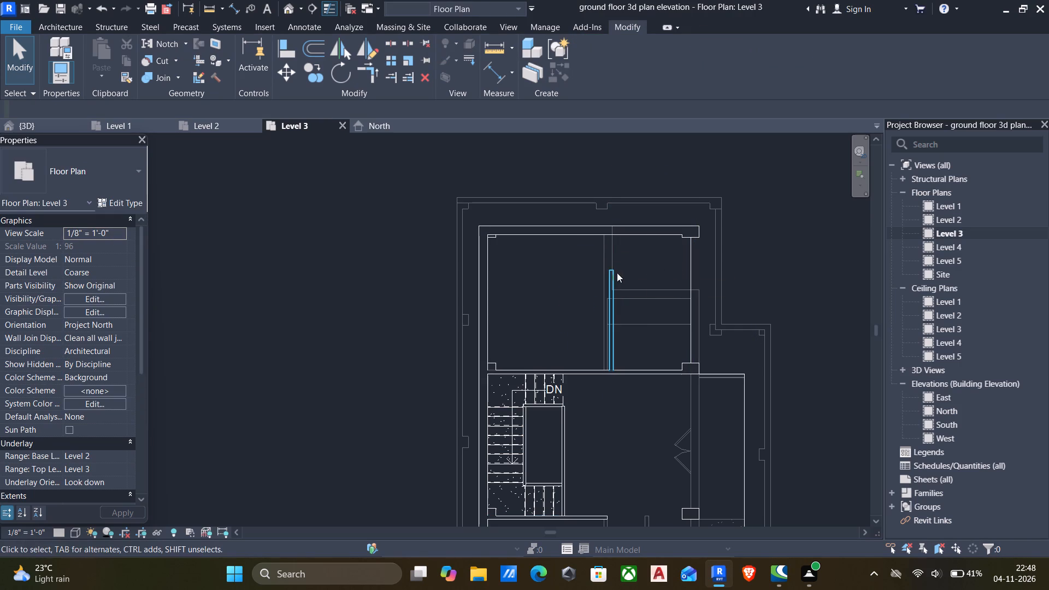
Draw a matching 6" innr wall about 7' 0" long from the partition's north end east to the floor slab edge.
left_click(610, 281)
key("c")
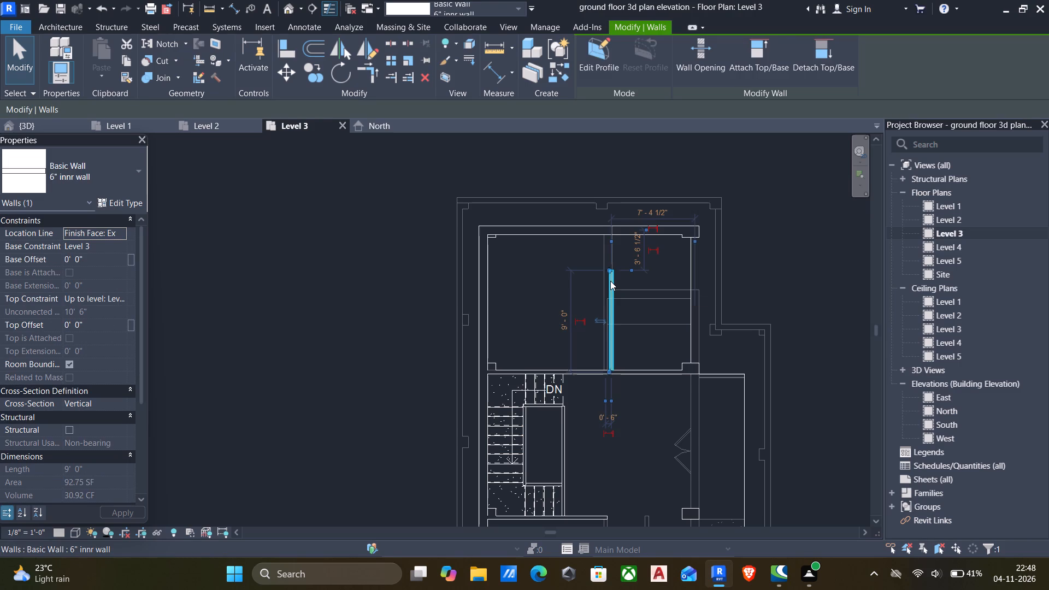
key("s")
left_click(614, 273)
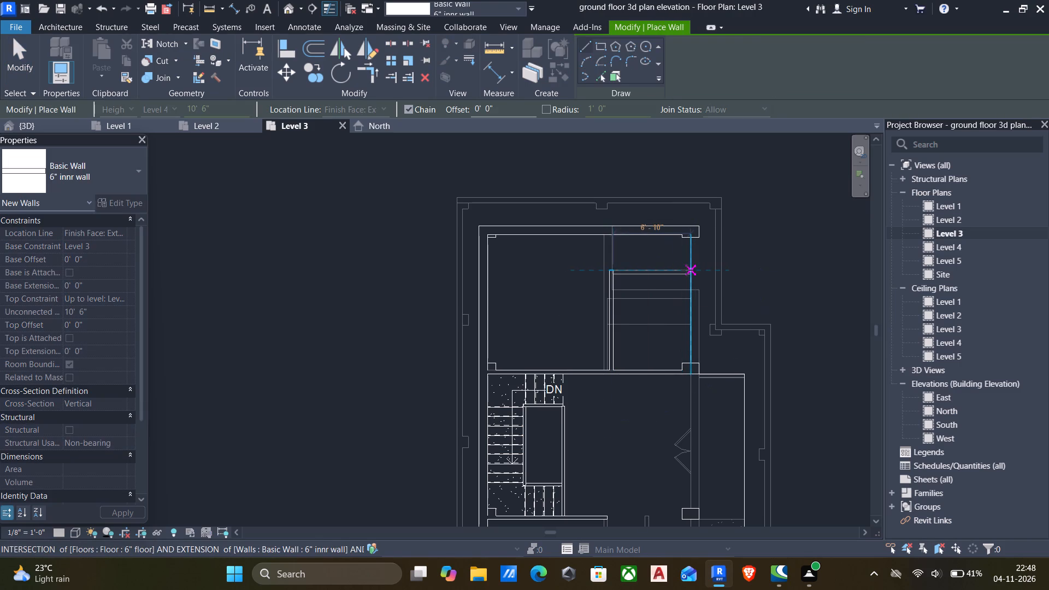
left_click(687, 270)
key("Escape")
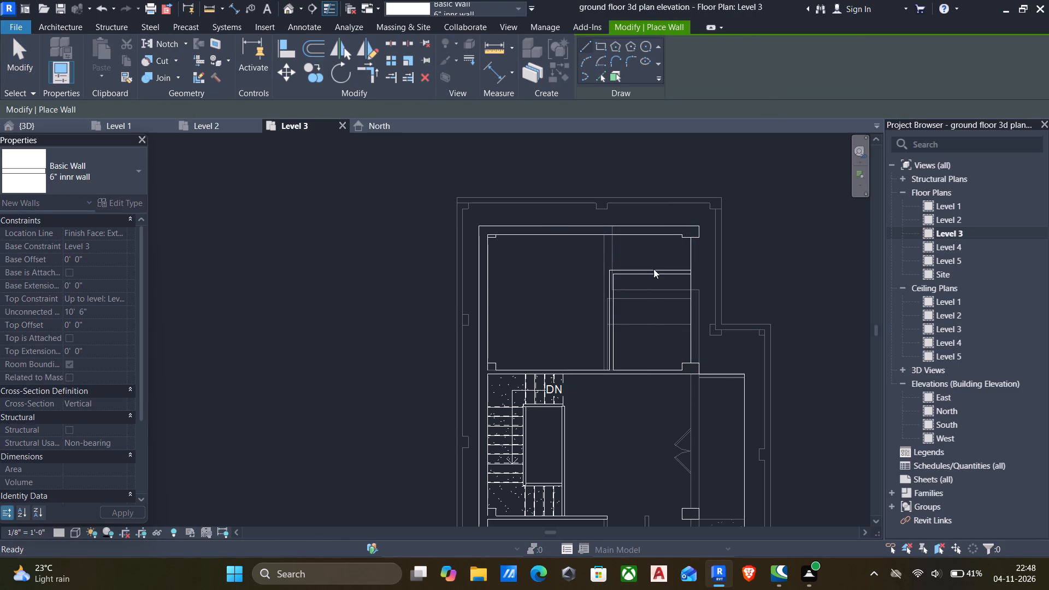
key("Escape")
Measure the clear distance between the north outer wall's inner face and the new east-west 6" wall.
scroll(634, 273, "up", 4)
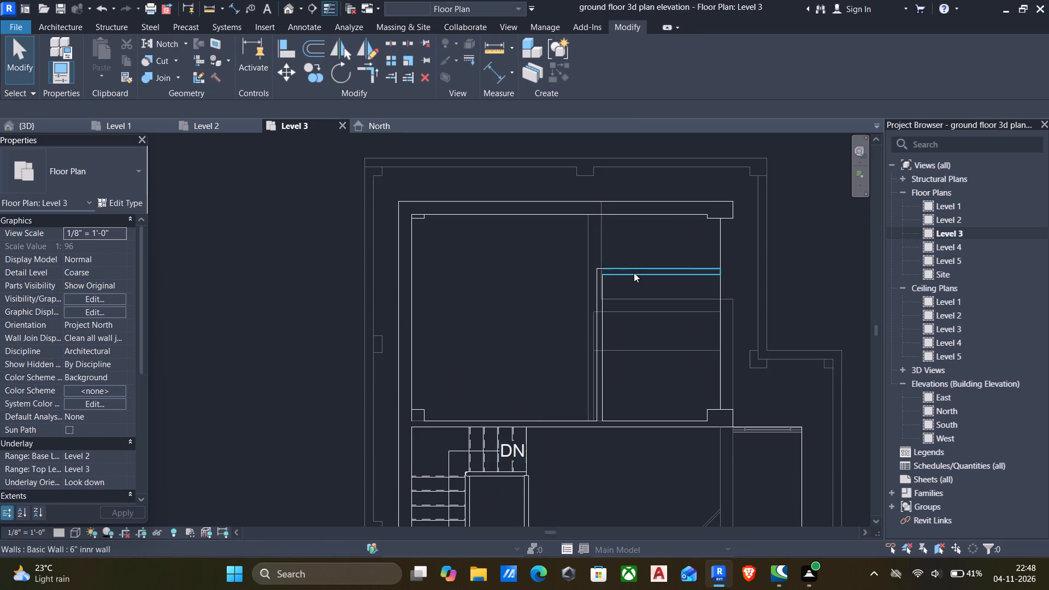
left_click(634, 273)
key("Escape")
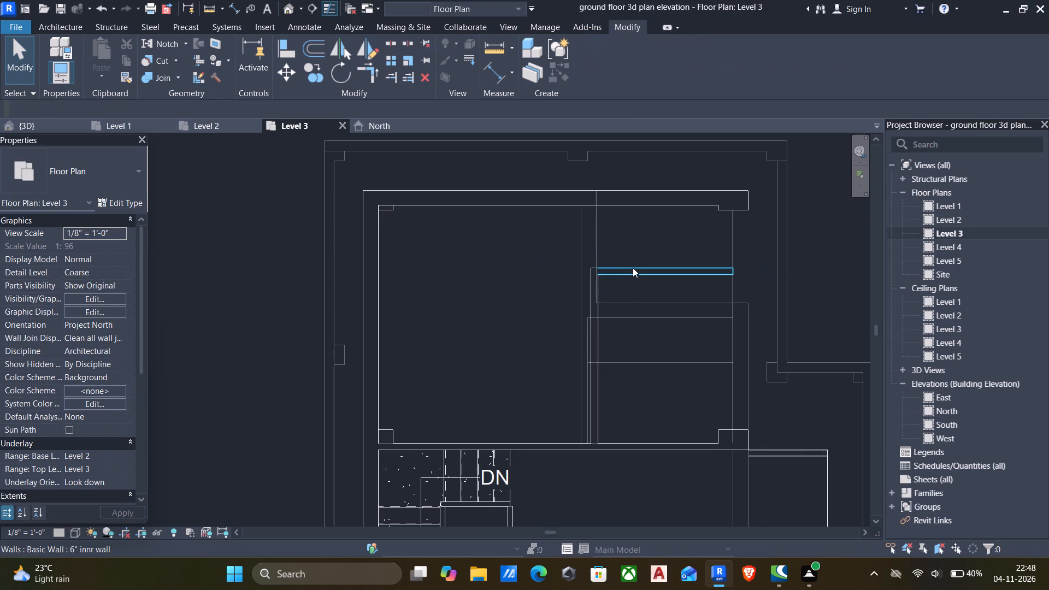
type("di")
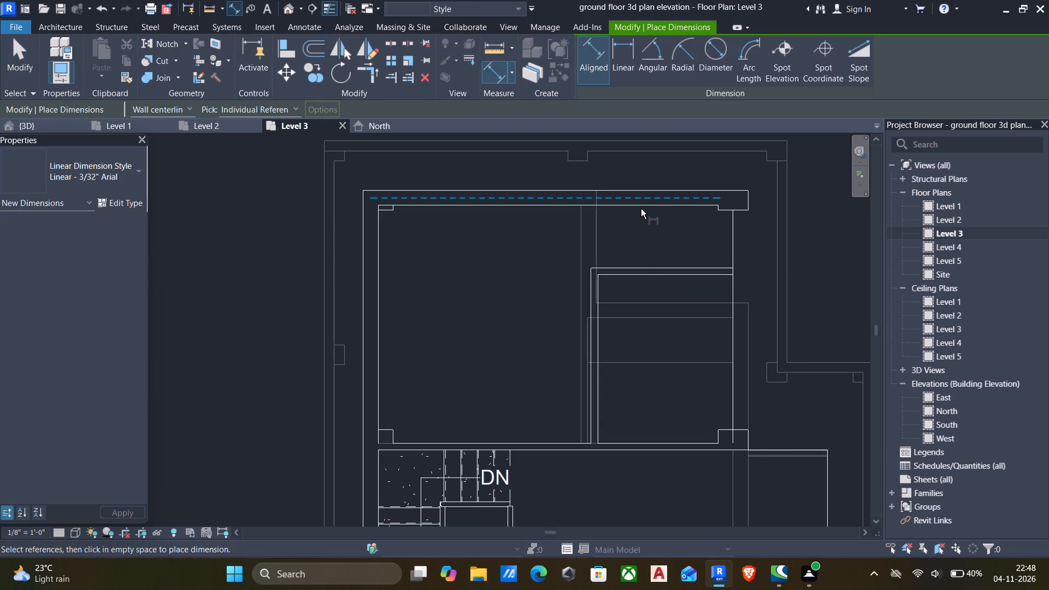
key("Tab")
left_click(641, 209)
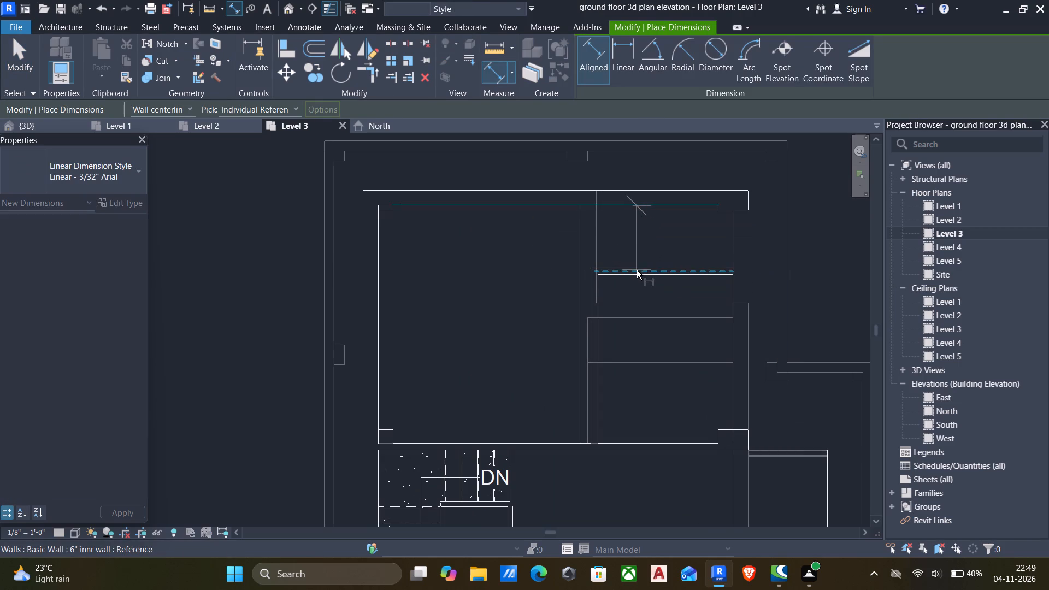
key("Tab")
left_click(637, 268)
key("Escape")
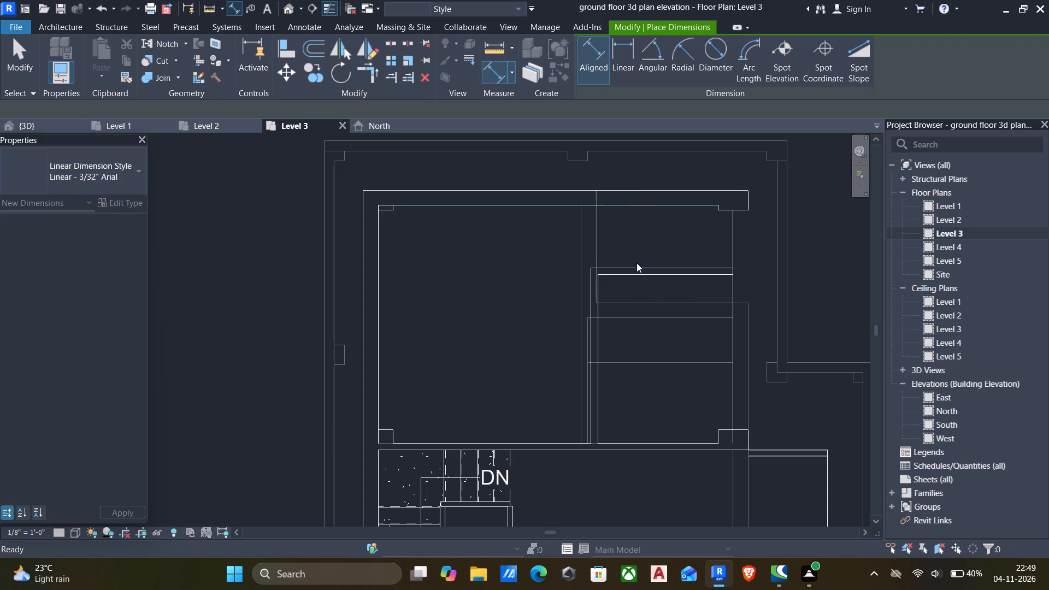
key("Escape")
Set the east-west 6" wall's distance from the north outer wall to 4' 6".
left_click(633, 266)
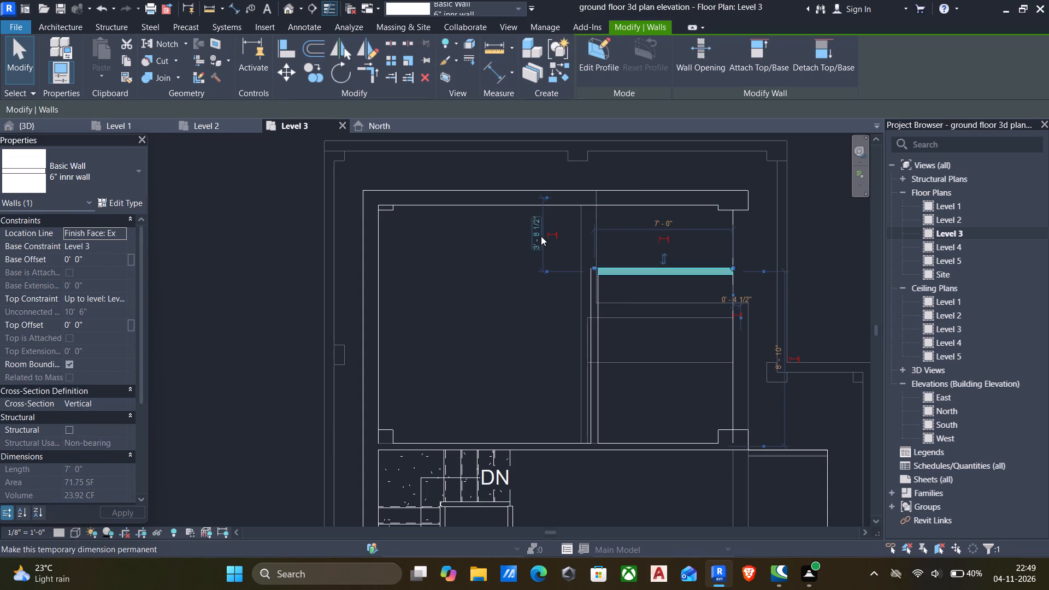
left_click(537, 239)
key("4")
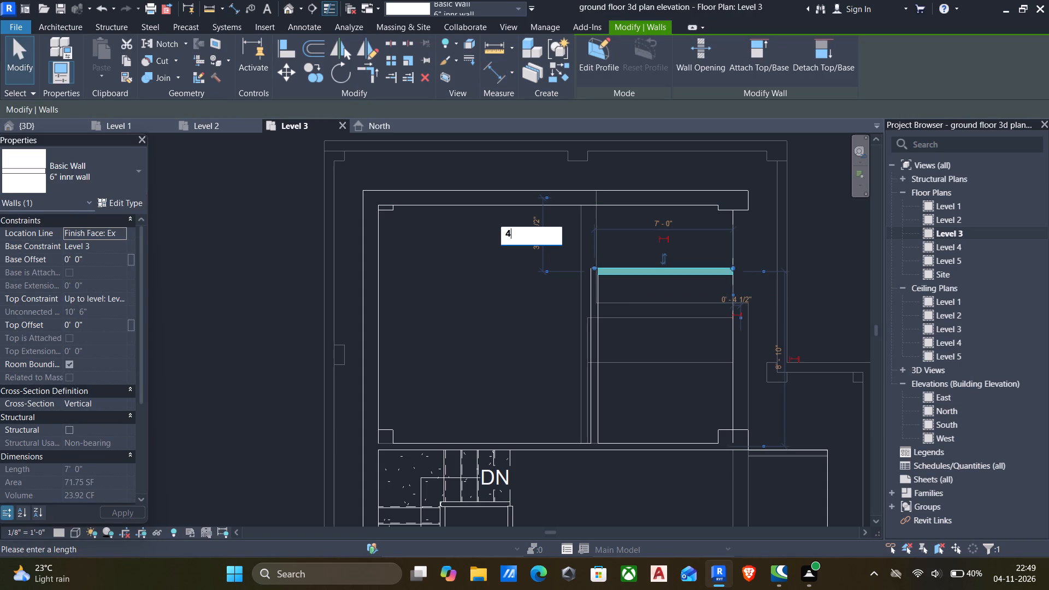
type("'6\"")
key("Return")
left_click(516, 314)
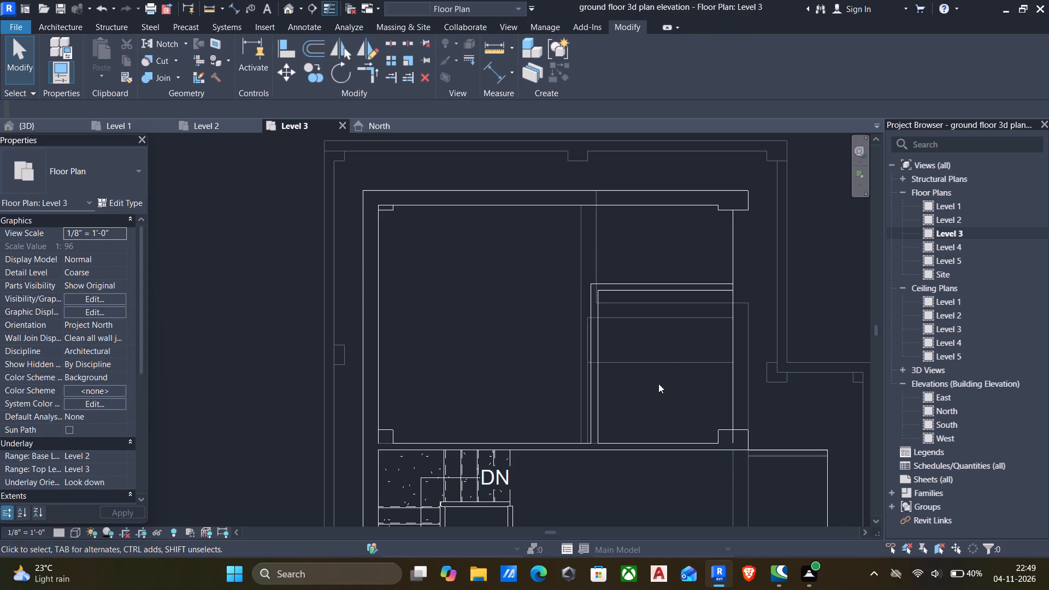
Draw a matching 9" wall 3' 10 1/2" long from the northeast column south to the east end of the 6" wall, flipped to the outer side.
scroll(663, 359, "down", 6)
middle_click_drag(660, 359, 649, 347)
scroll(676, 365, "up", 5)
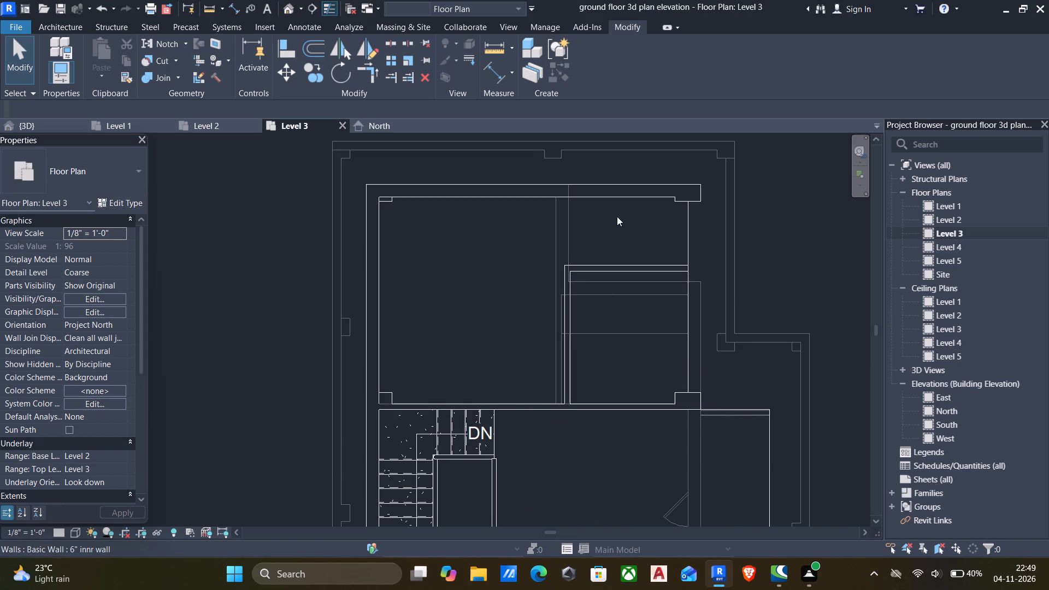
left_click(618, 196)
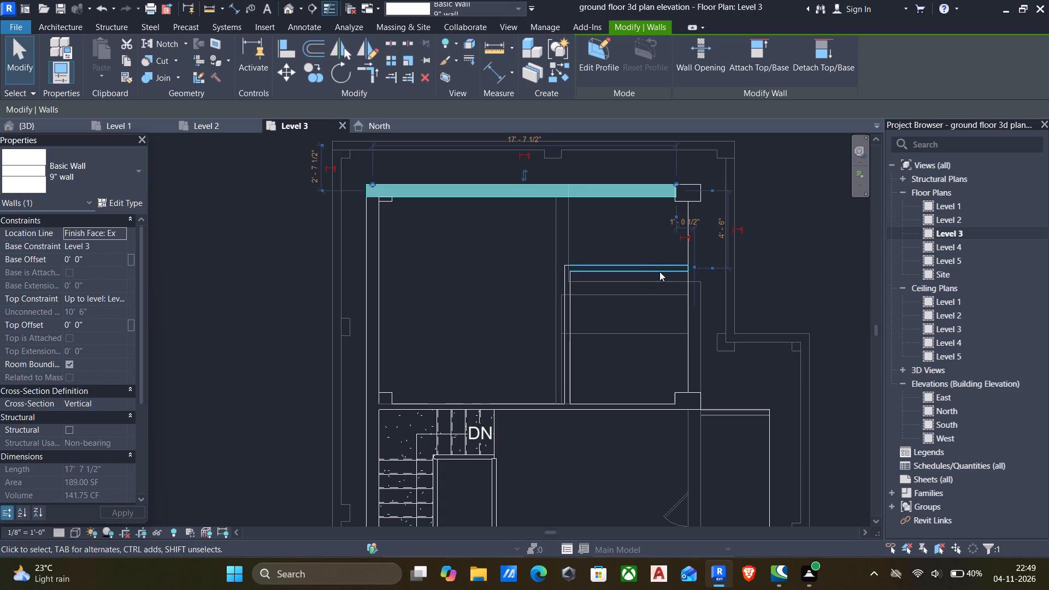
type("cs")
scroll(700, 220, "up", 3)
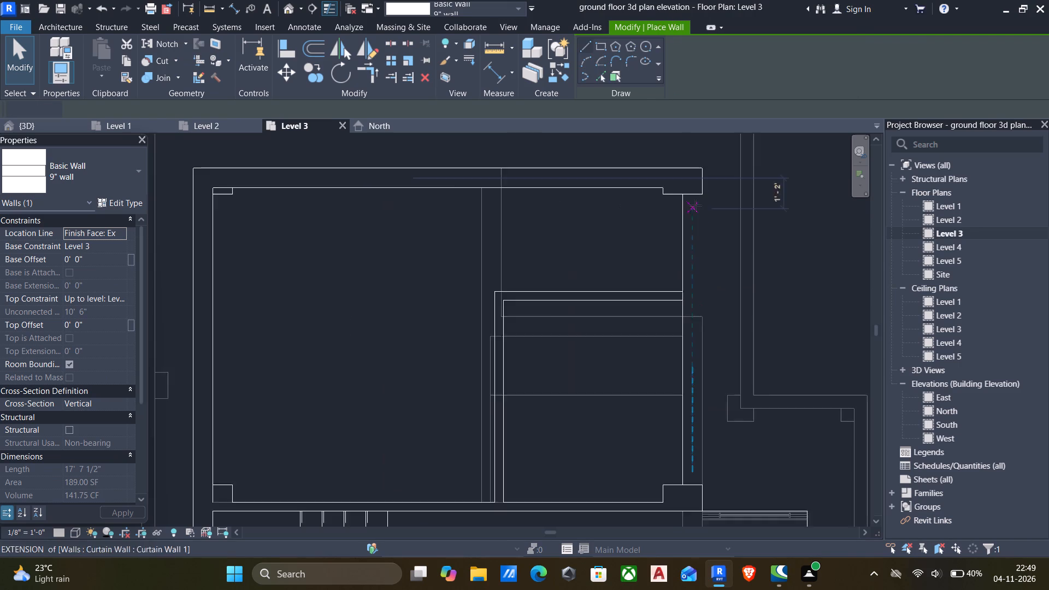
scroll(696, 205, "up", 1)
left_click(683, 197)
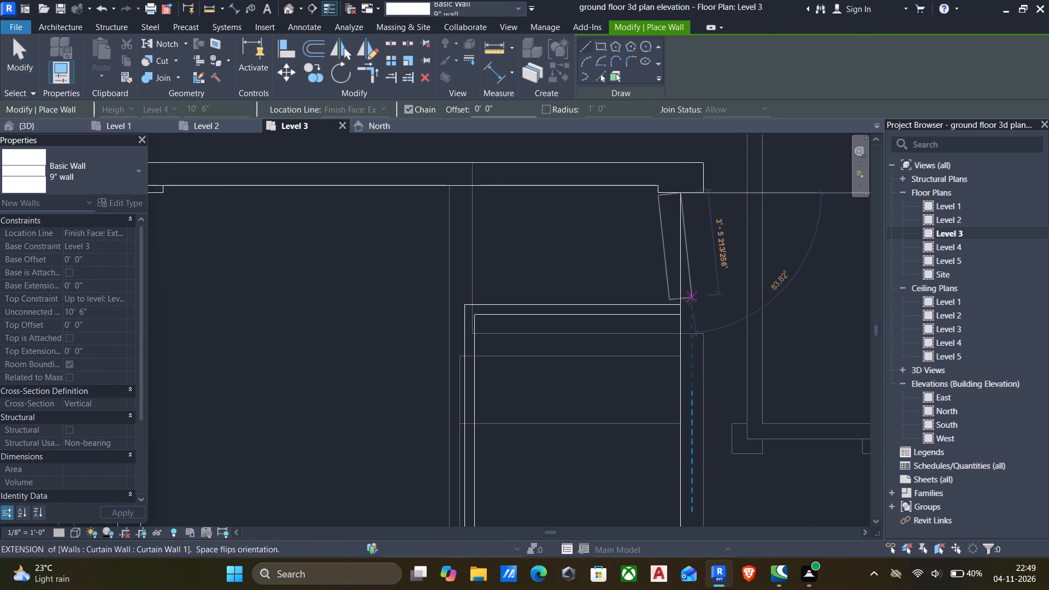
key("space")
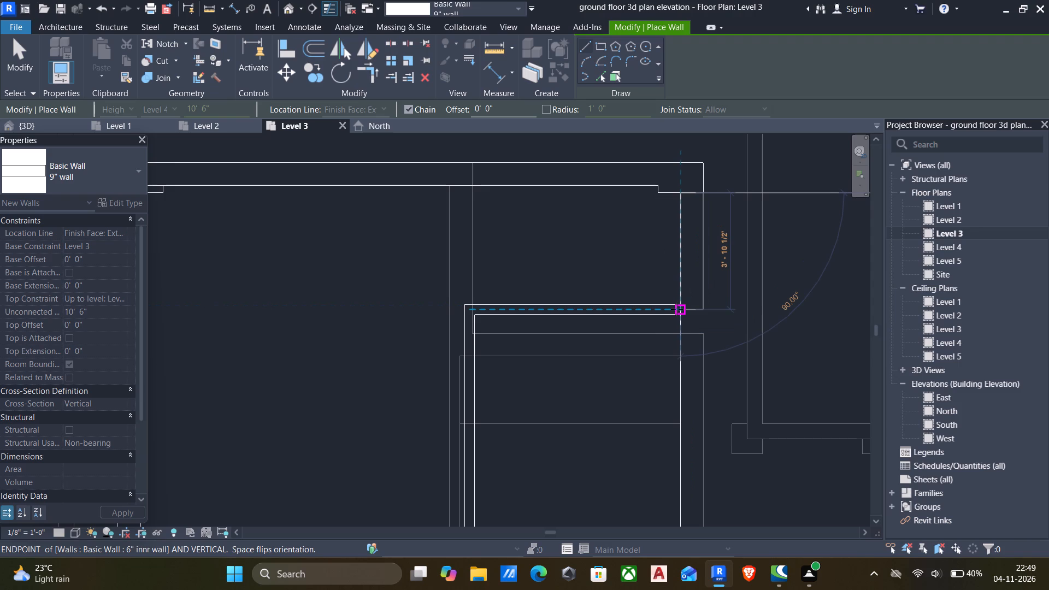
left_click(677, 314)
key("Escape")
key("Escape")
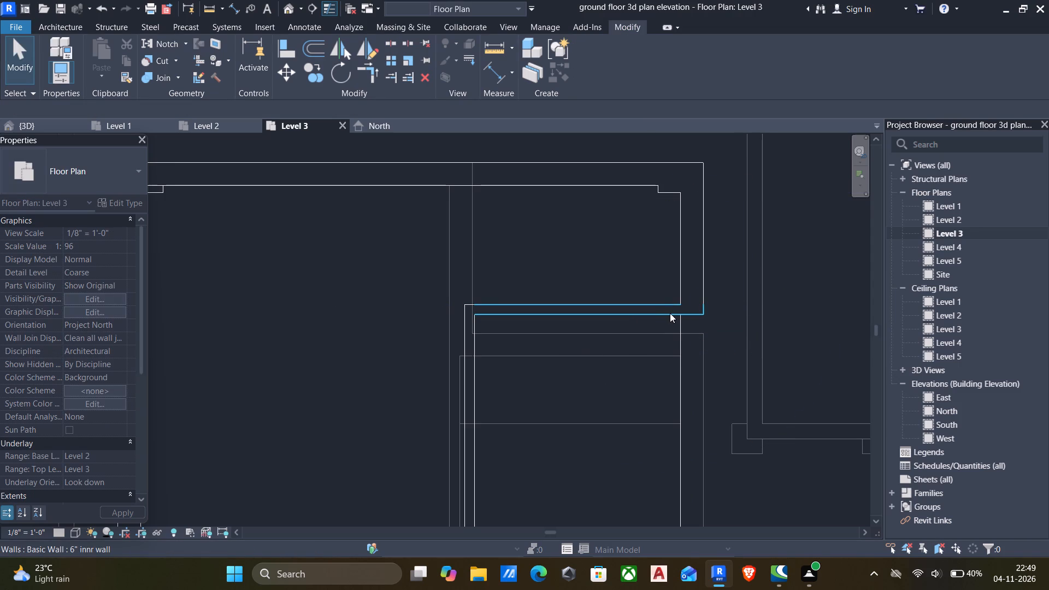
scroll(664, 316, "down", 4)
middle_click_drag(664, 316, 708, 317)
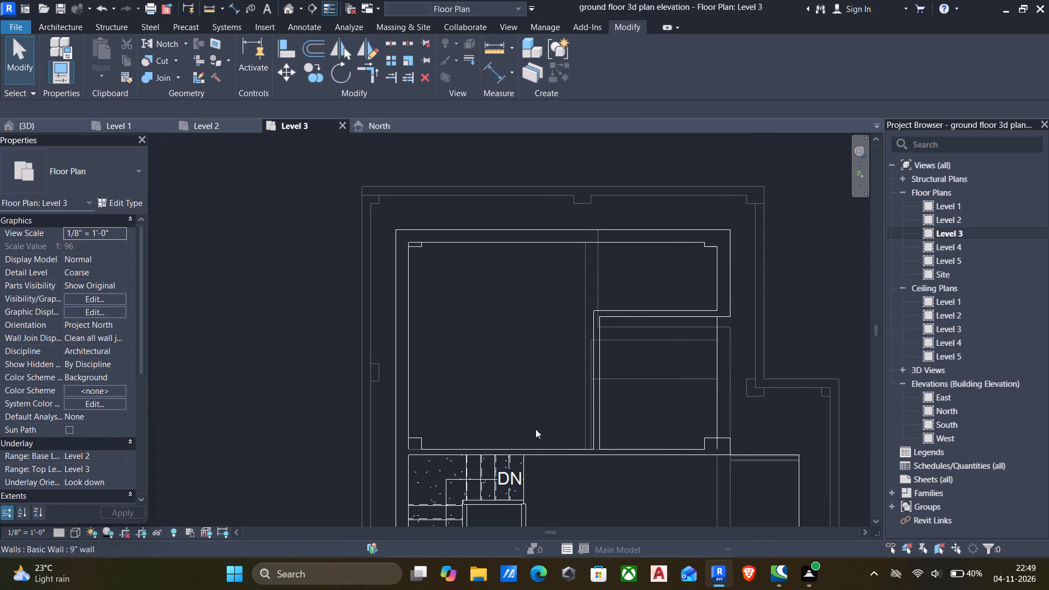
Extend the north-south 6" partition north past the small room's wall until it meets the north outer wall.
left_click(597, 349)
left_click_drag(594, 310, 596, 250)
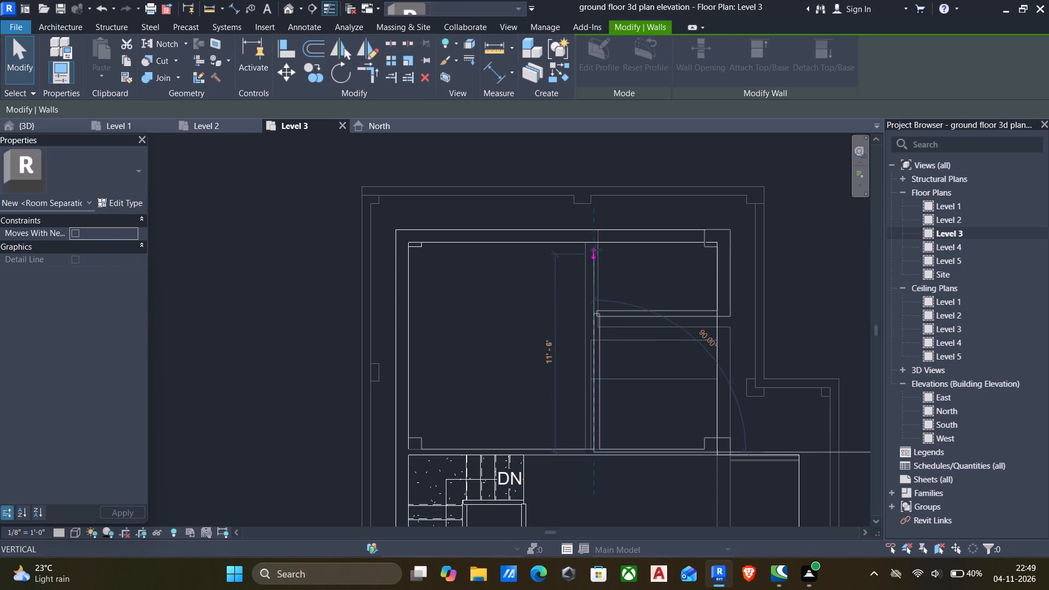
left_click_drag(596, 250, 596, 249)
left_click(538, 305)
scroll(584, 265, "up", 3)
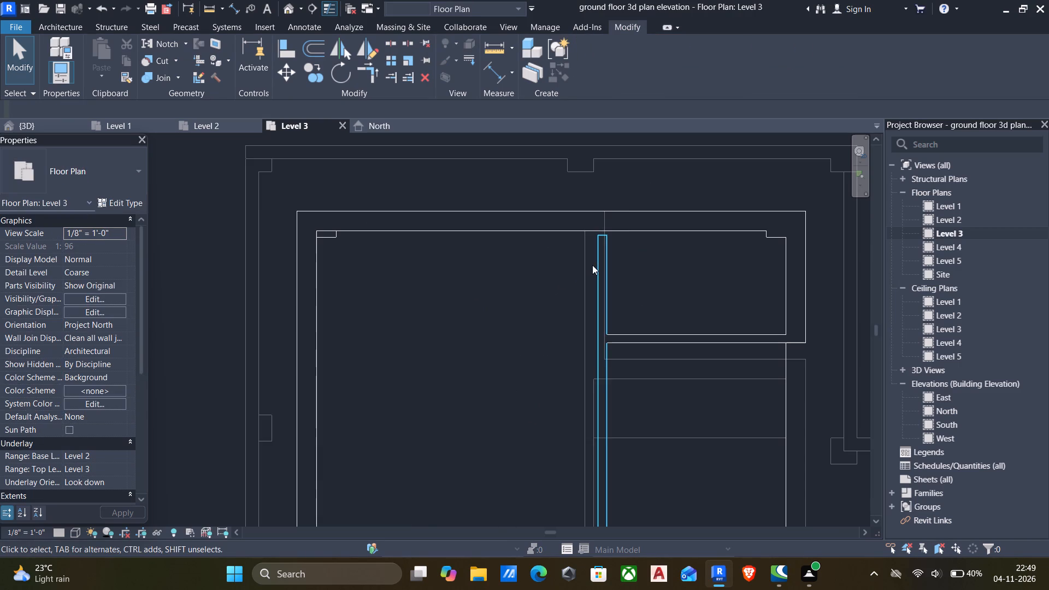
left_click(592, 265)
left_click_drag(596, 235, 596, 229)
left_click(502, 292)
Place a Door-Interior-Single-2_Panel-Wood 3'x7' in the 6" wall north of the stair, about 2' 2" west of the partition, swinging into the northwest room.
scroll(505, 292, "down", 6)
middle_click_drag(505, 297, 515, 256)
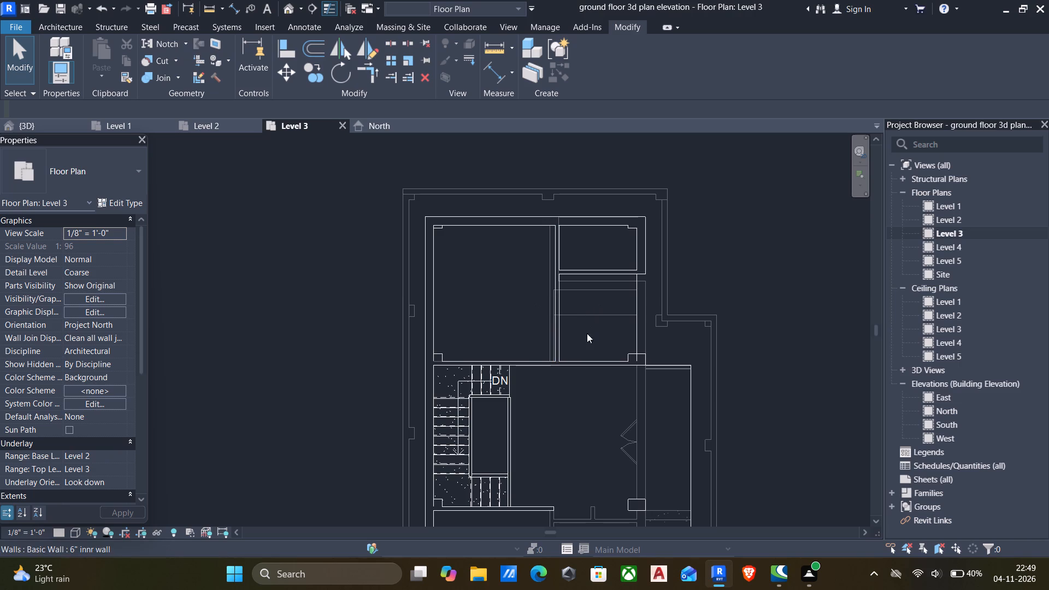
scroll(592, 375, "down", 3)
middle_click_drag(592, 375, 584, 317)
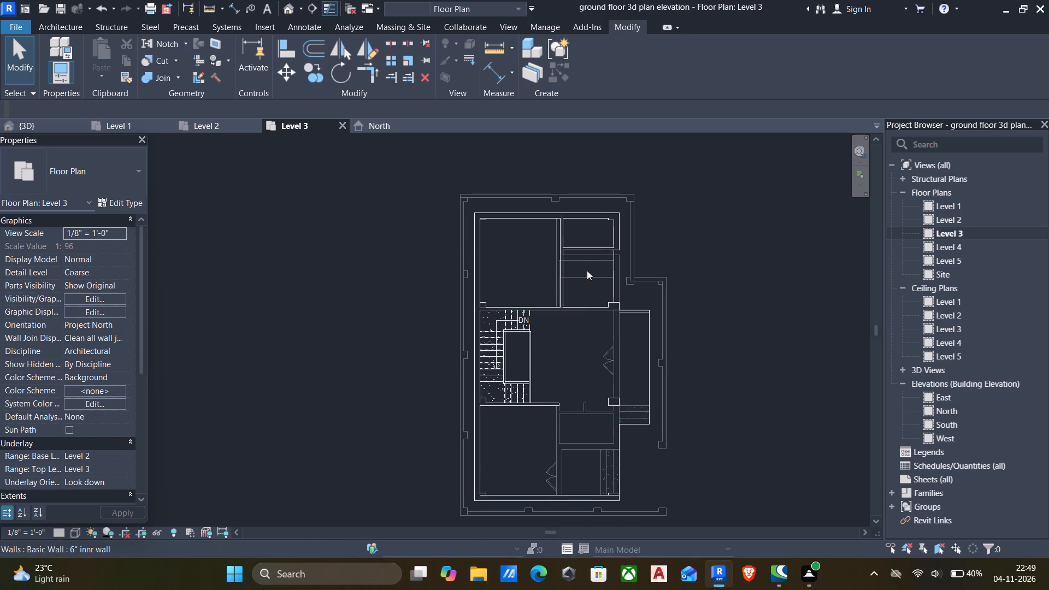
middle_click_drag(585, 350, 588, 339)
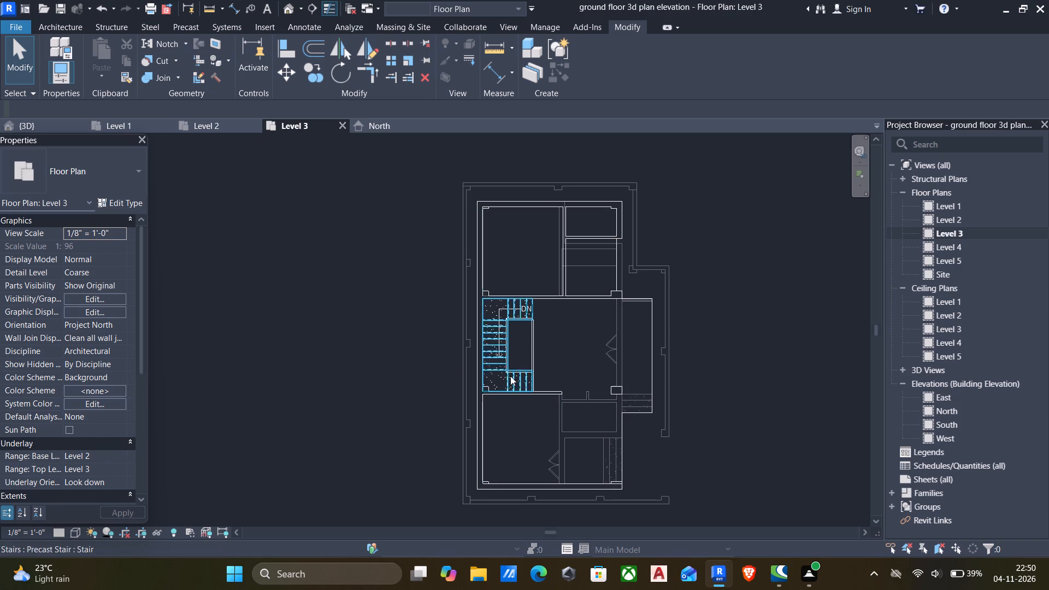
scroll(550, 298, "up", 4)
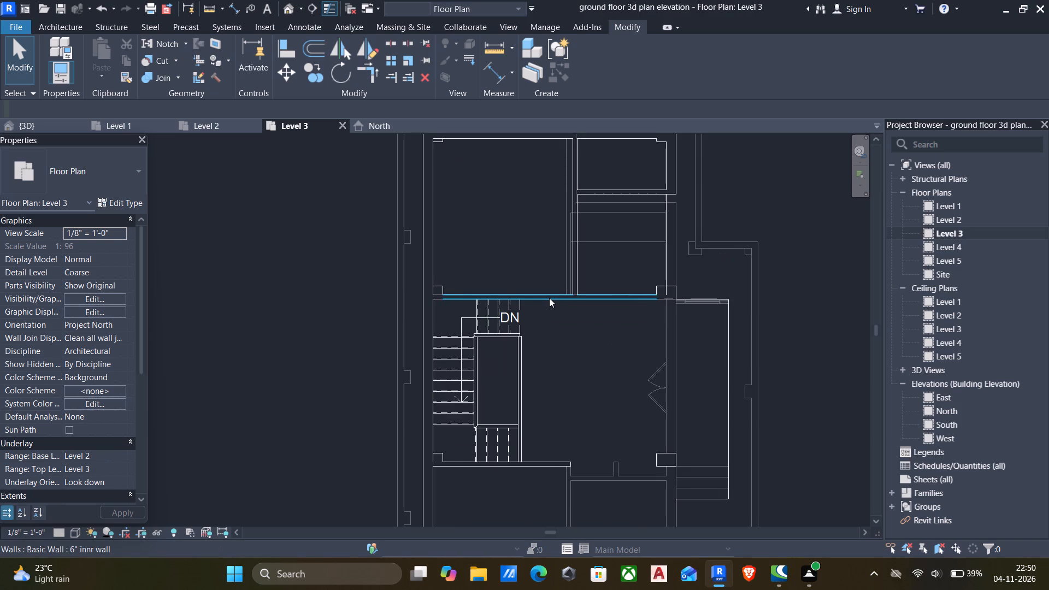
scroll(549, 298, "up", 4)
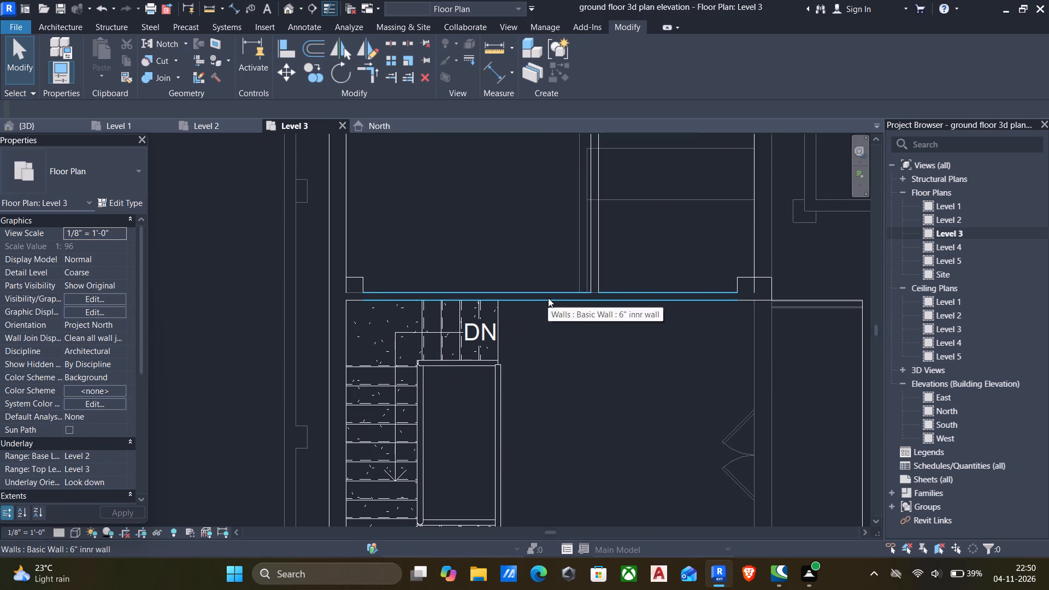
type("dr")
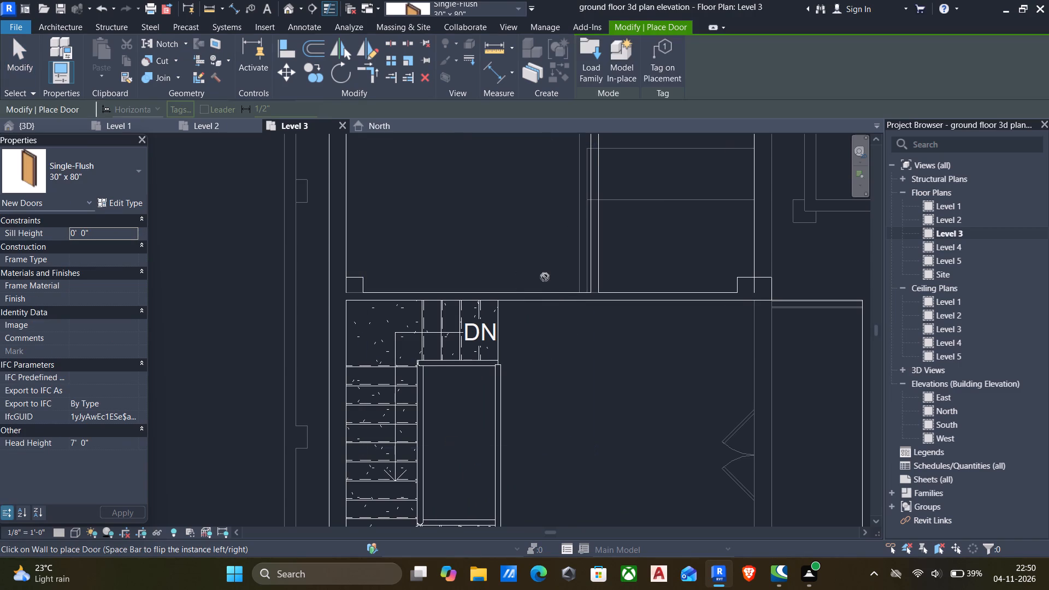
left_click(97, 184)
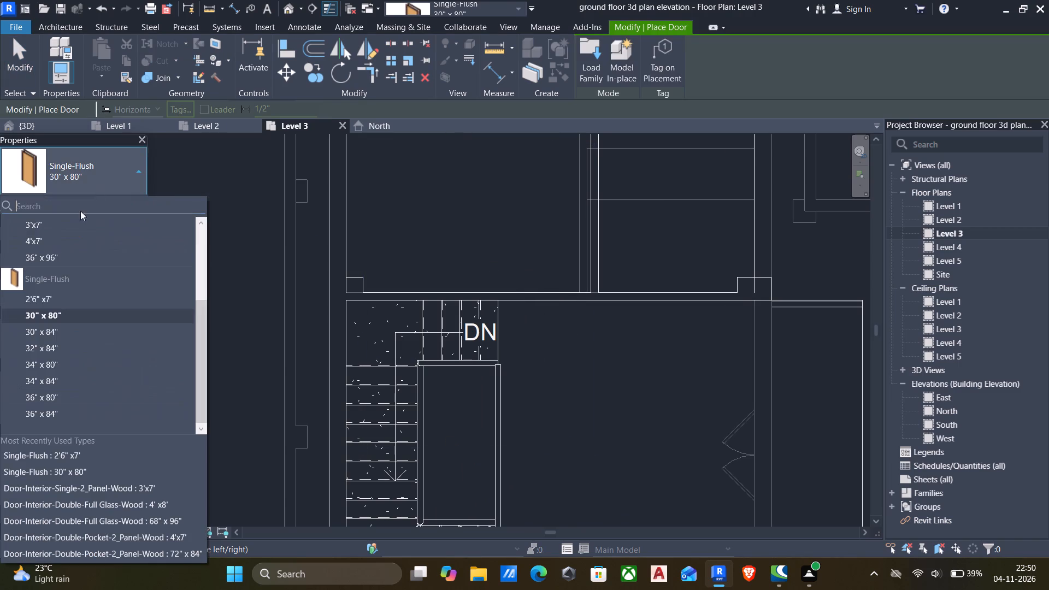
left_click(36, 223)
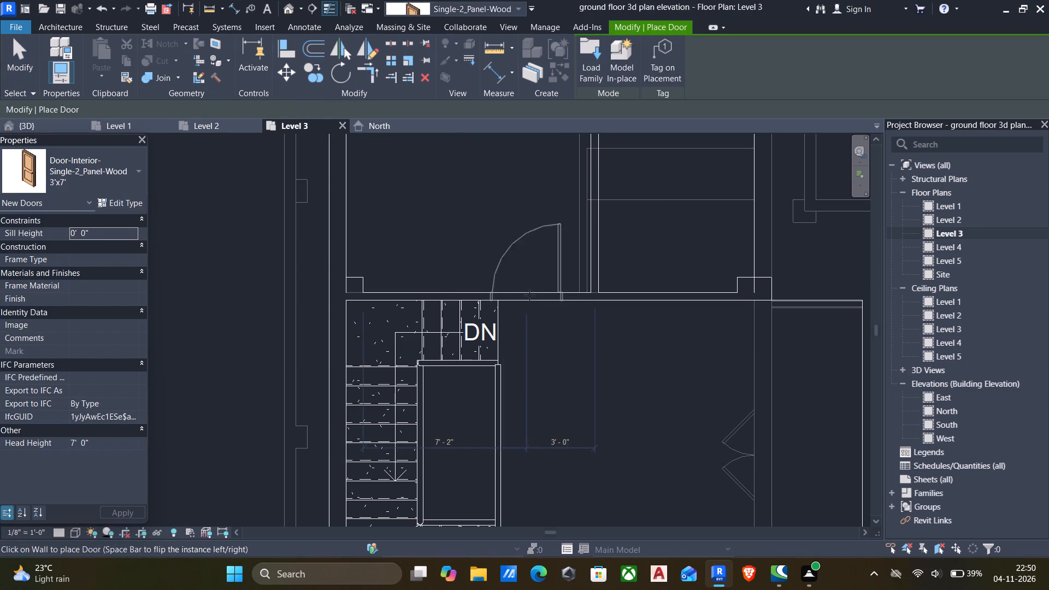
scroll(549, 296, "up", 5)
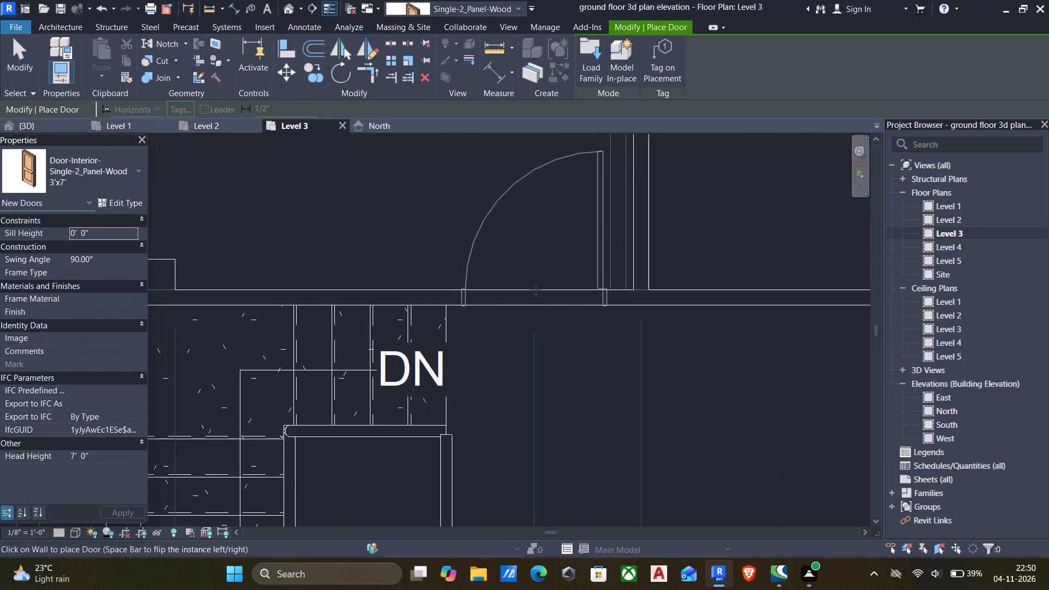
left_click(544, 288)
Place a Single-Flush 2'6" x7' door in the partition's north part, swinging into the small northeast room with its hinge side flipped north.
scroll(544, 292, "down", 5)
middle_click_drag(539, 306, 536, 353)
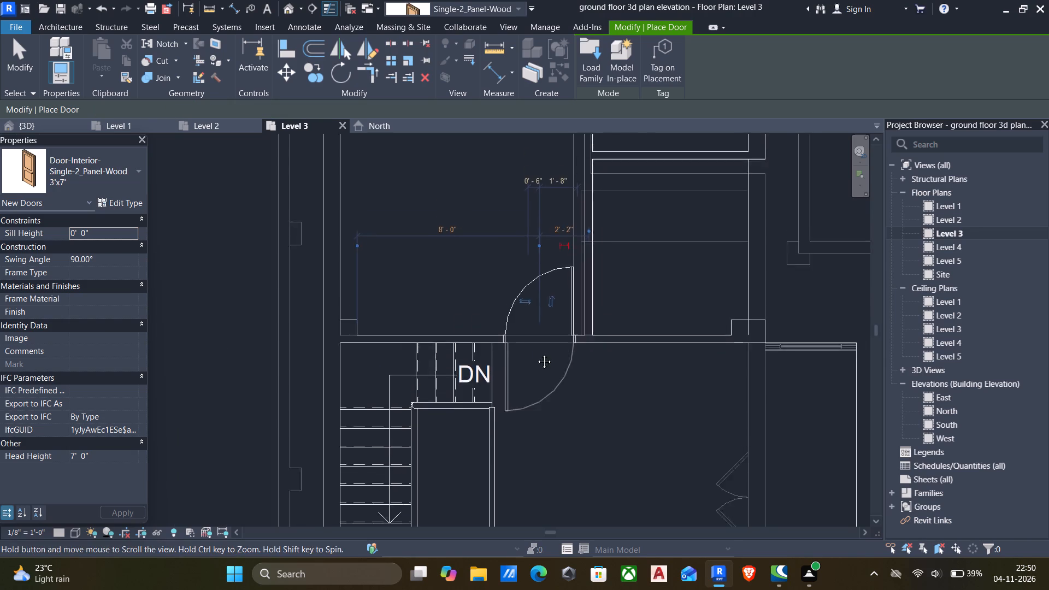
middle_click_drag(536, 353, 539, 370)
scroll(555, 282, "down", 3)
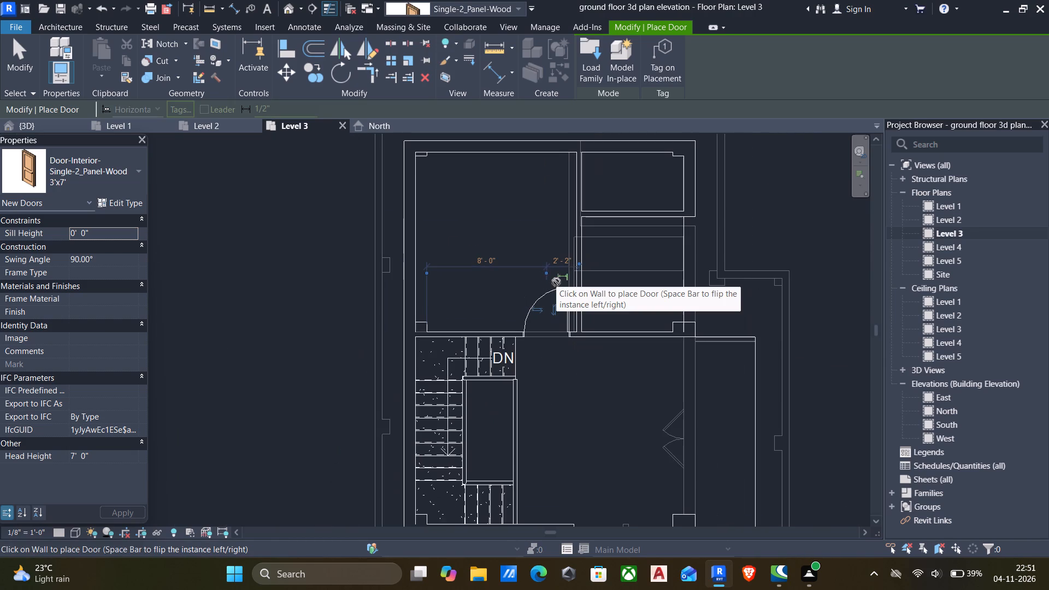
left_click(115, 174)
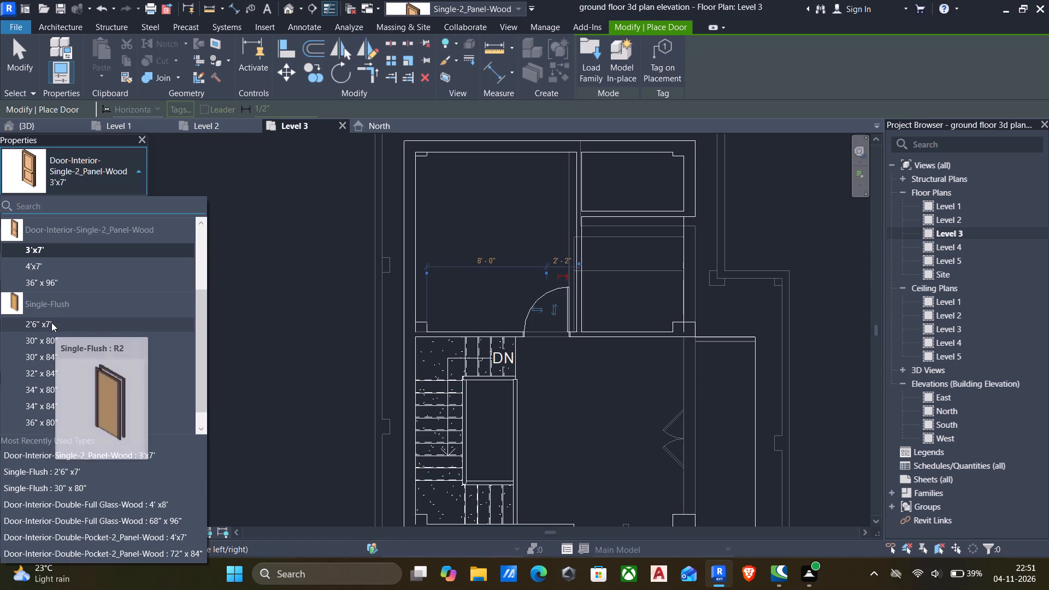
left_click(51, 322)
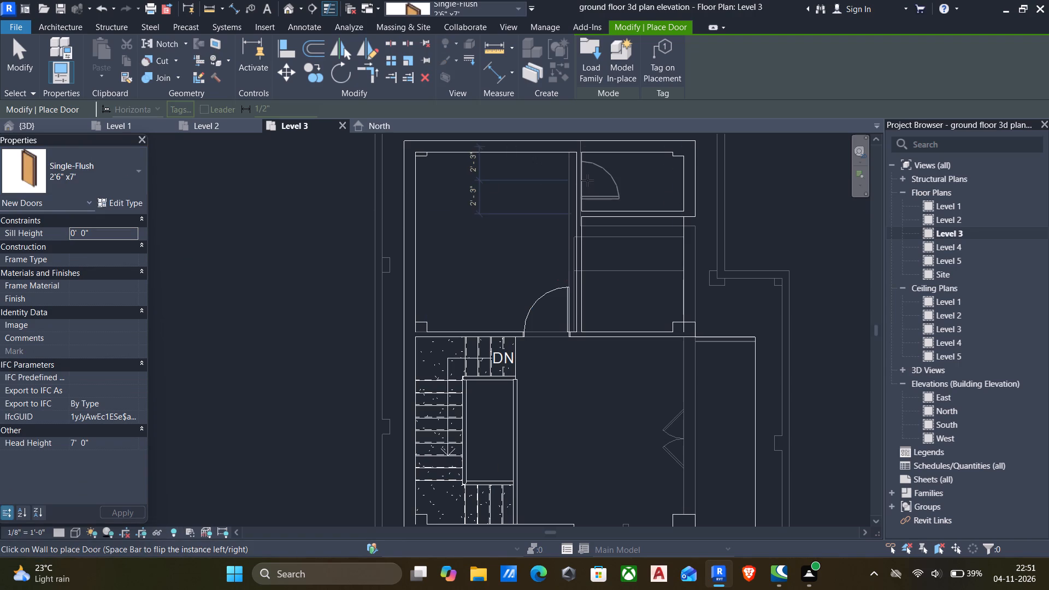
key("space")
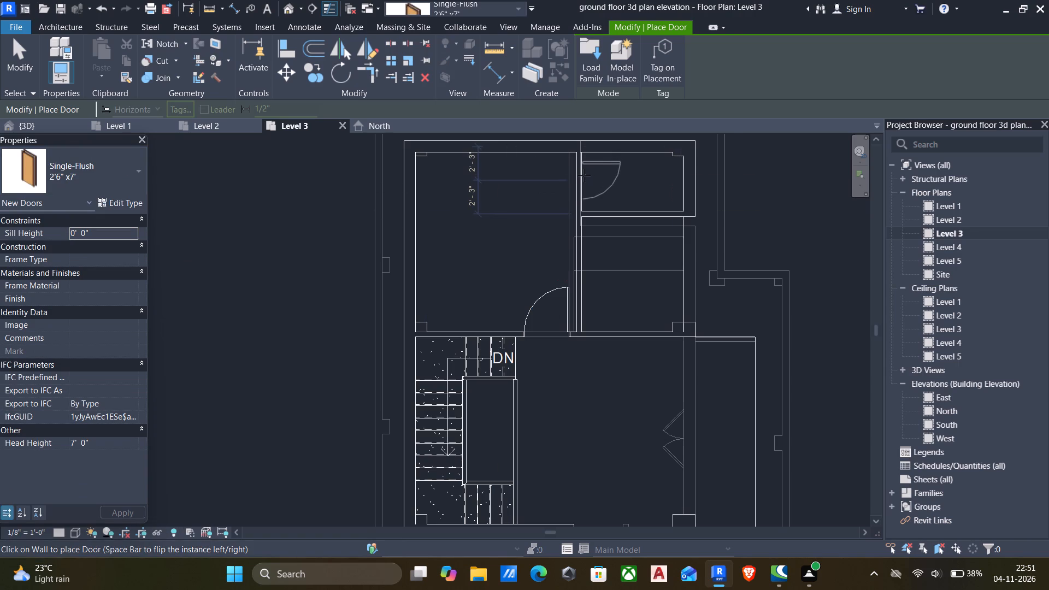
left_click(584, 174)
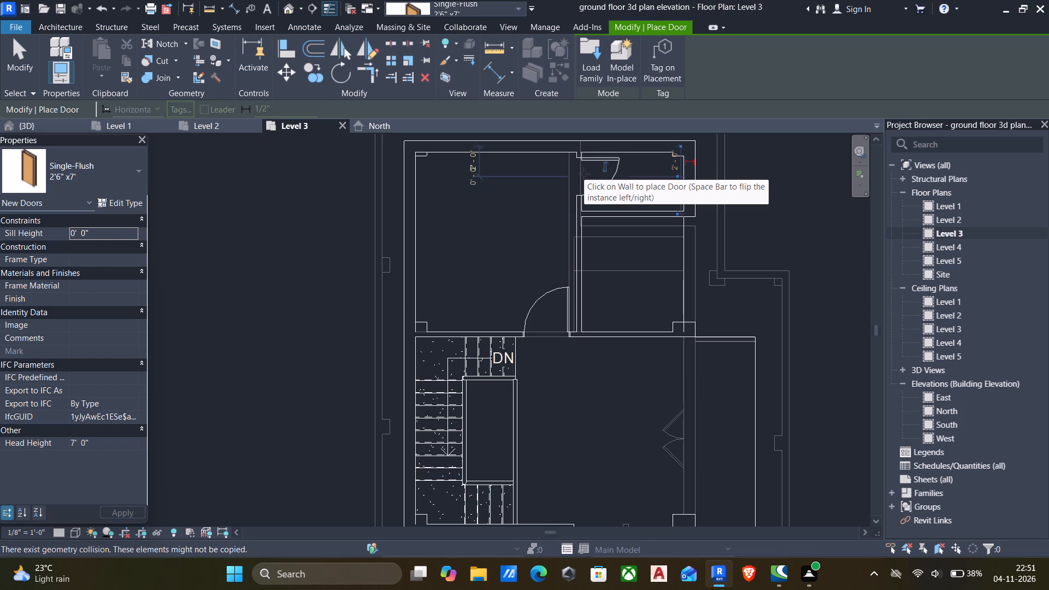
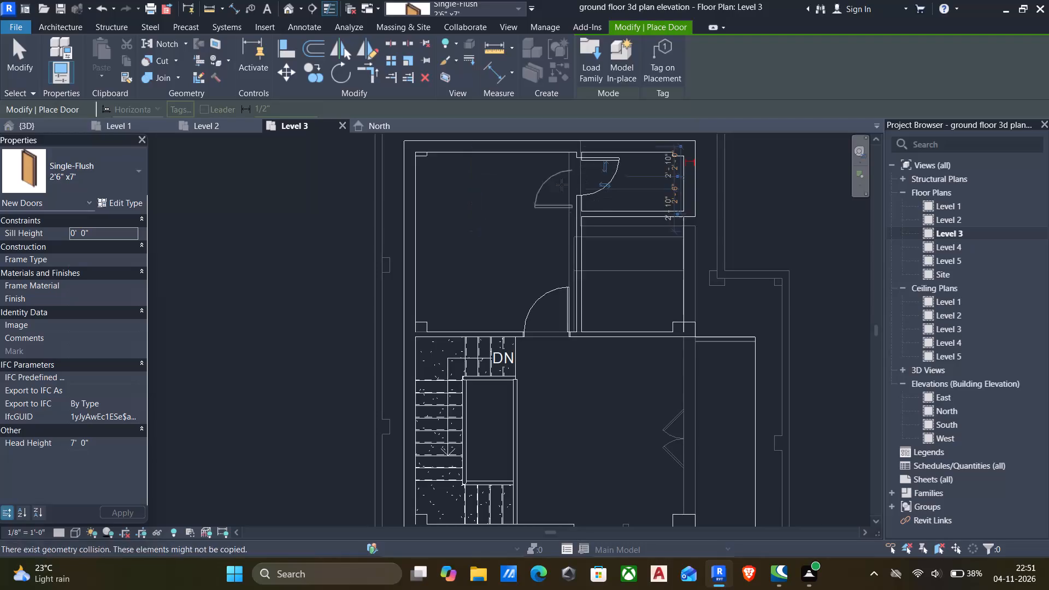
Open the Level 3 6" floor's boundary and draw a line about 7' 0 1/2" from the small room wall's outer end south to the column.
scroll(634, 273, "down", 3)
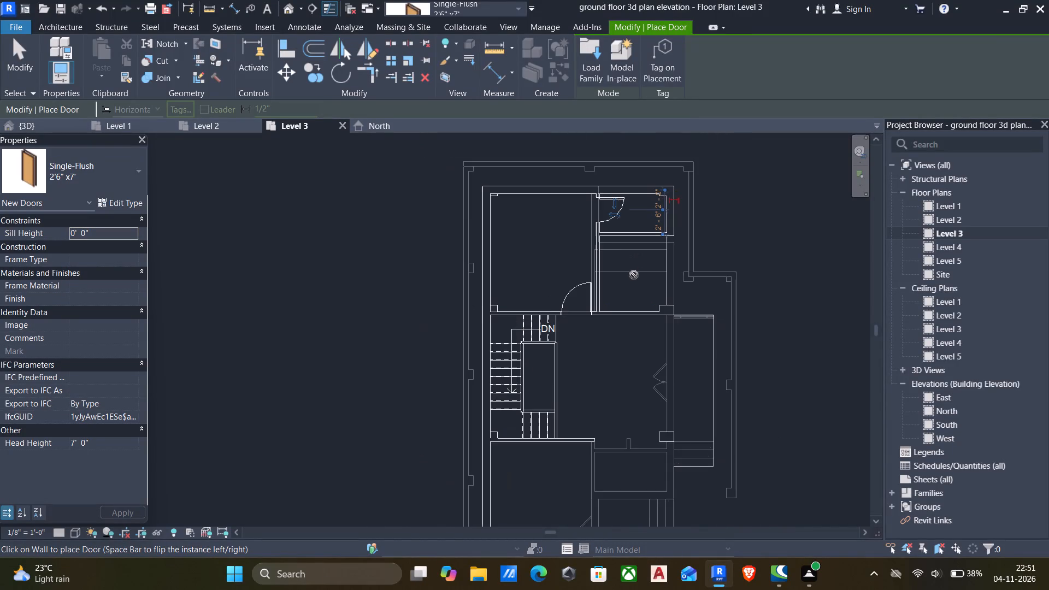
key("Escape")
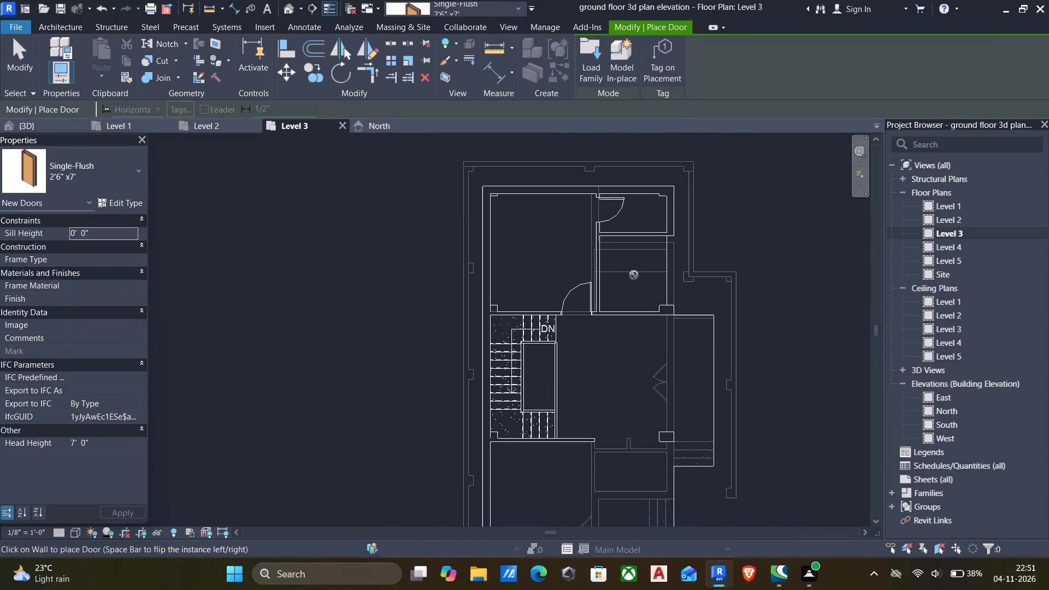
key("Escape")
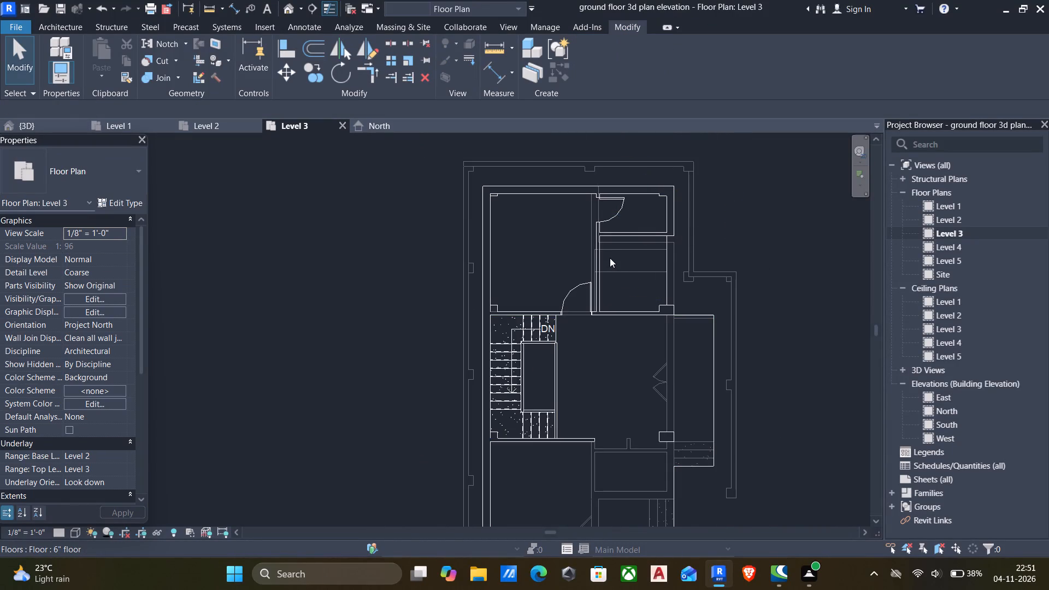
scroll(667, 241, "up", 4)
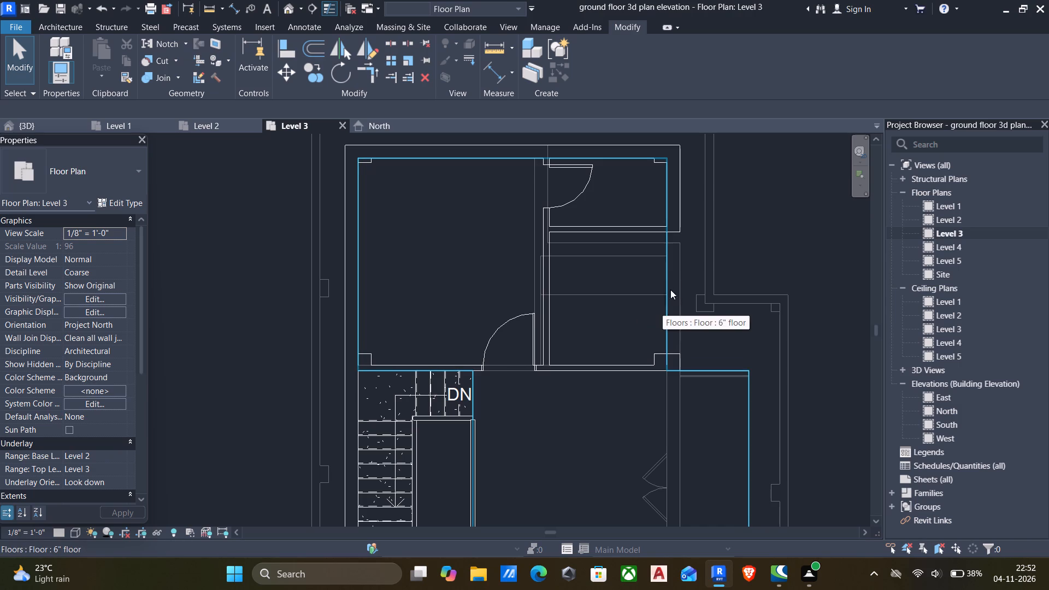
left_click(670, 268)
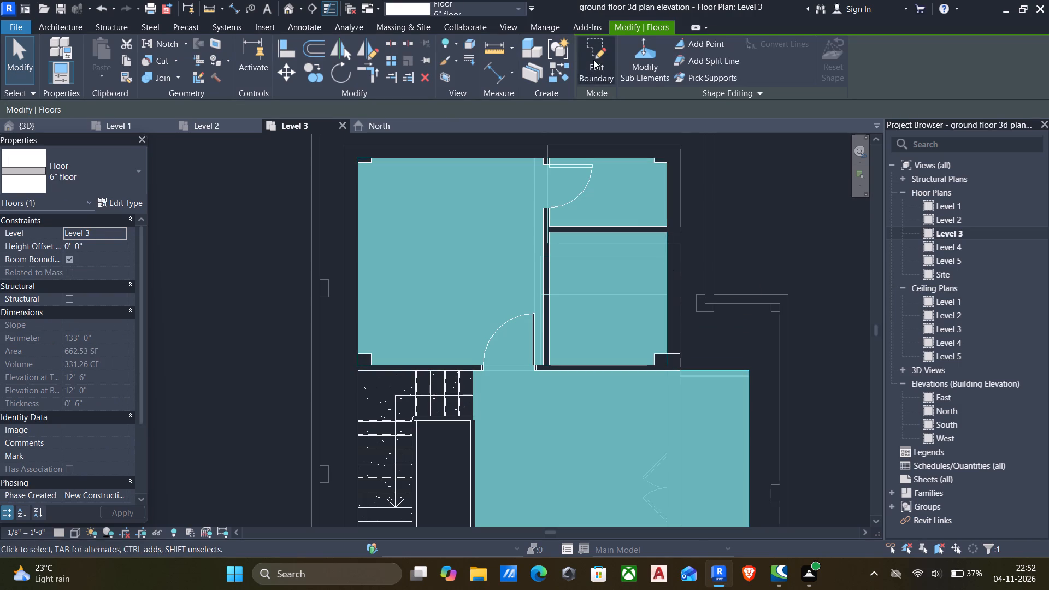
left_click(593, 60)
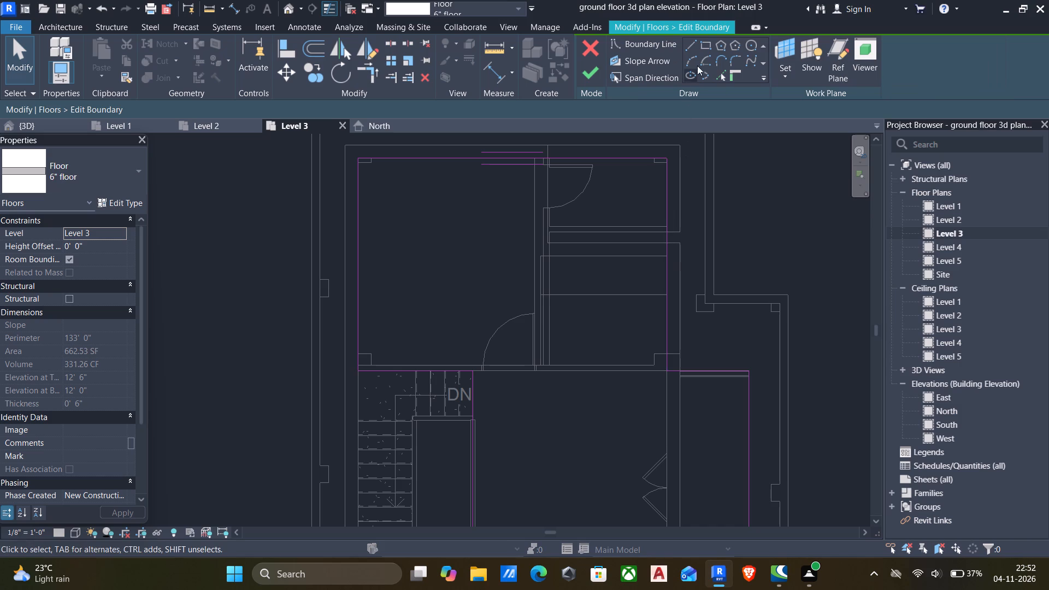
left_click(688, 48)
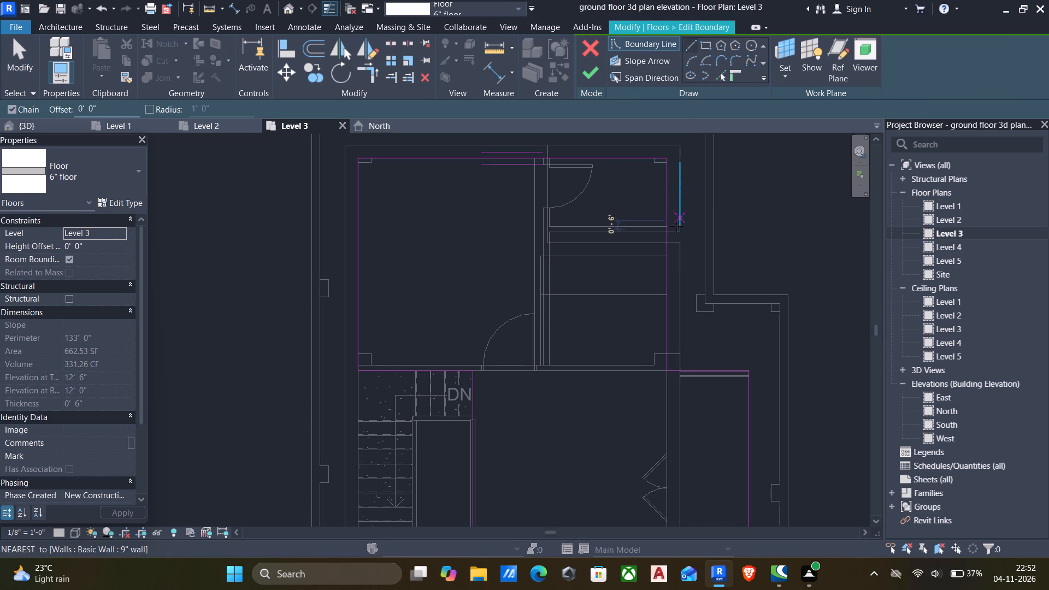
scroll(695, 244, "up", 4)
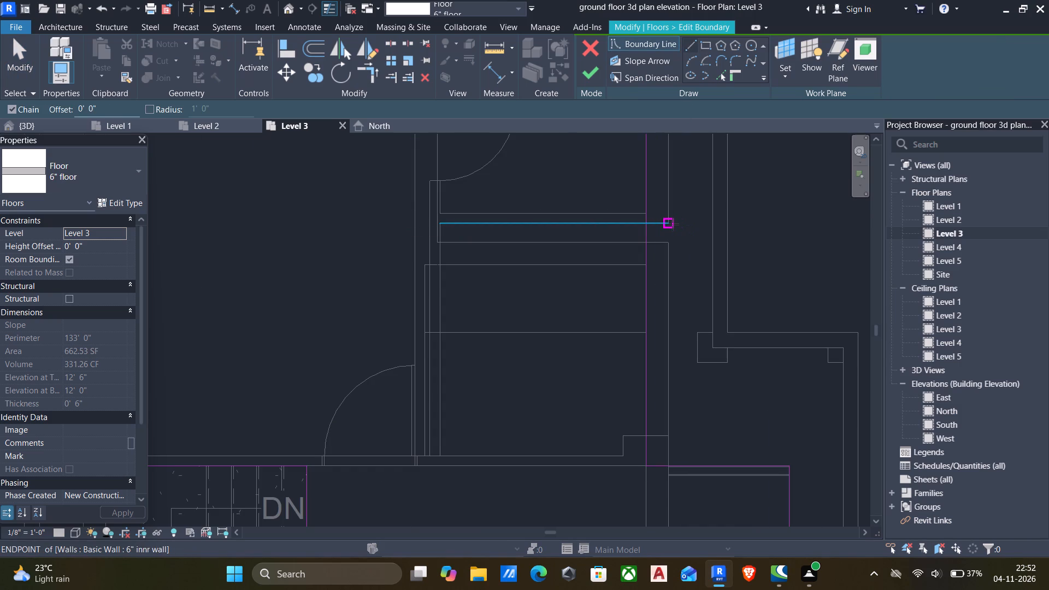
left_click(673, 224)
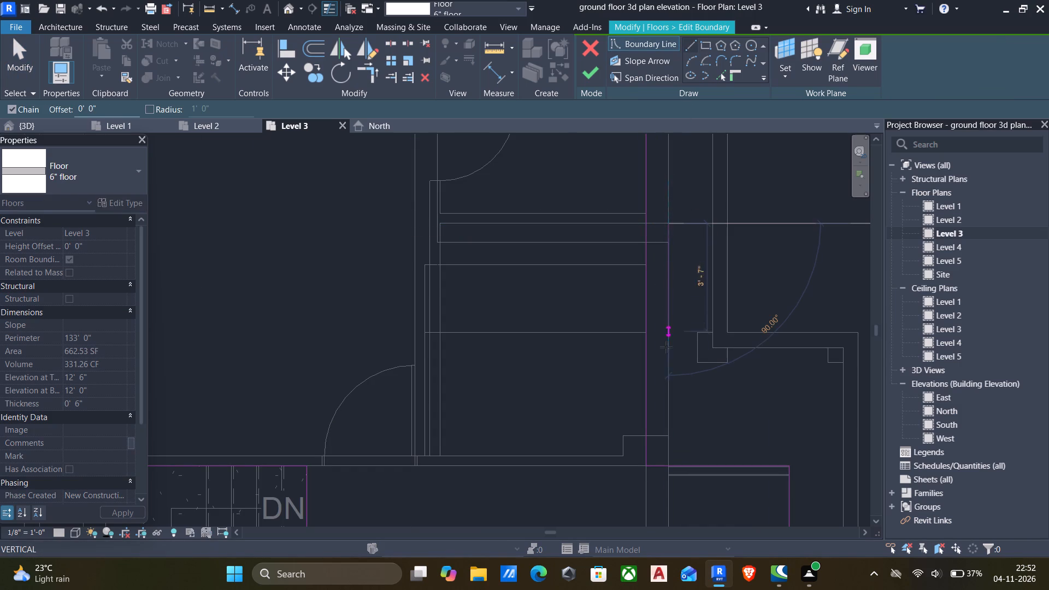
left_click(665, 433)
key("Escape")
Draw a short horizontal boundary line between the two east lines, along the underlay 9" wall just south of the small room.
scroll(664, 433, "down", 6)
middle_click_drag(658, 441, 653, 459)
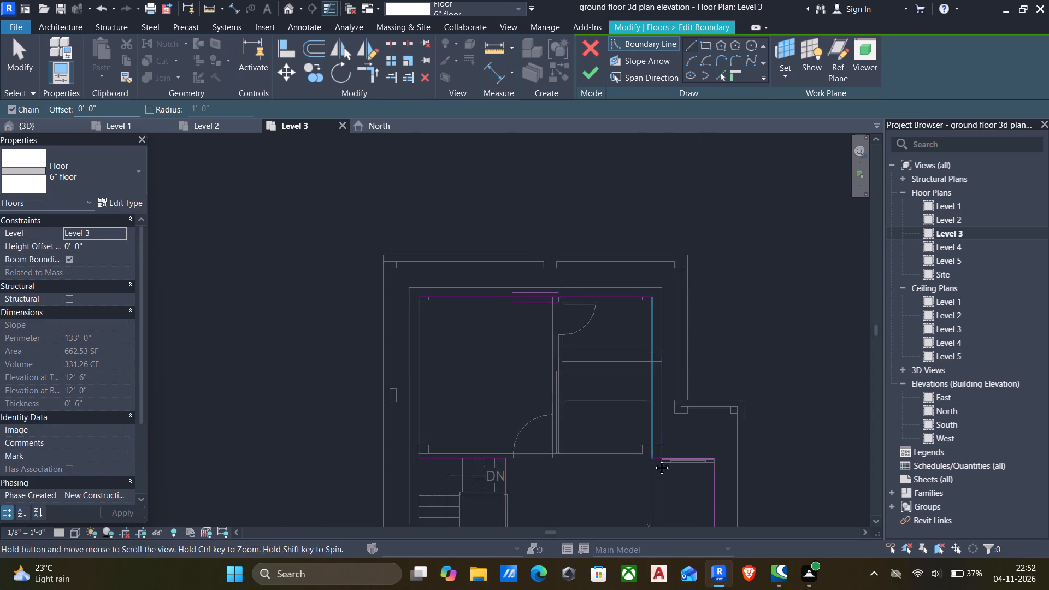
middle_click_drag(653, 459, 653, 470)
scroll(656, 328, "up", 3)
scroll(671, 425, "up", 5)
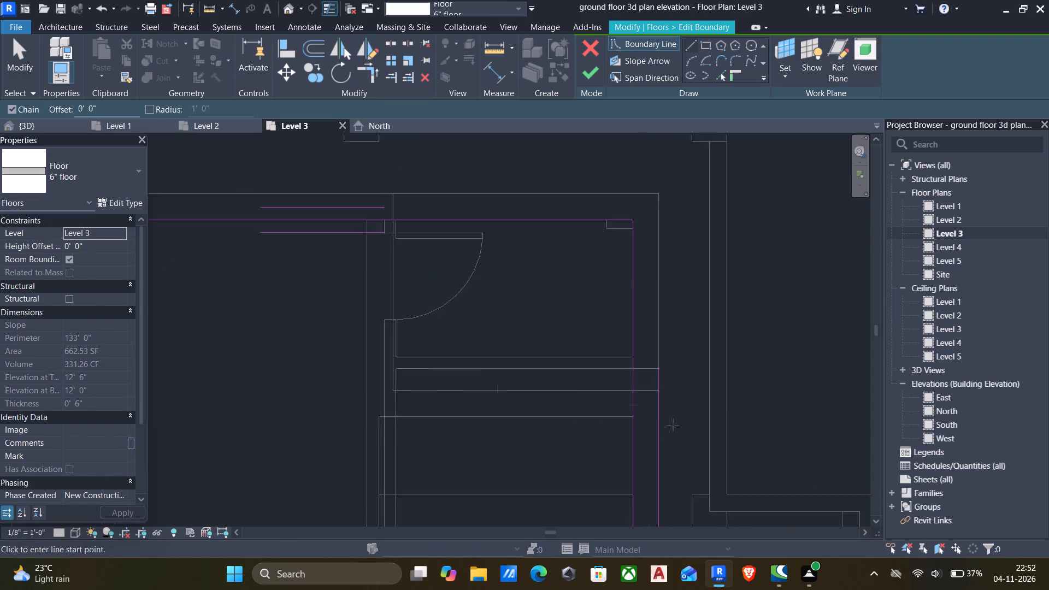
scroll(657, 405, "up", 9)
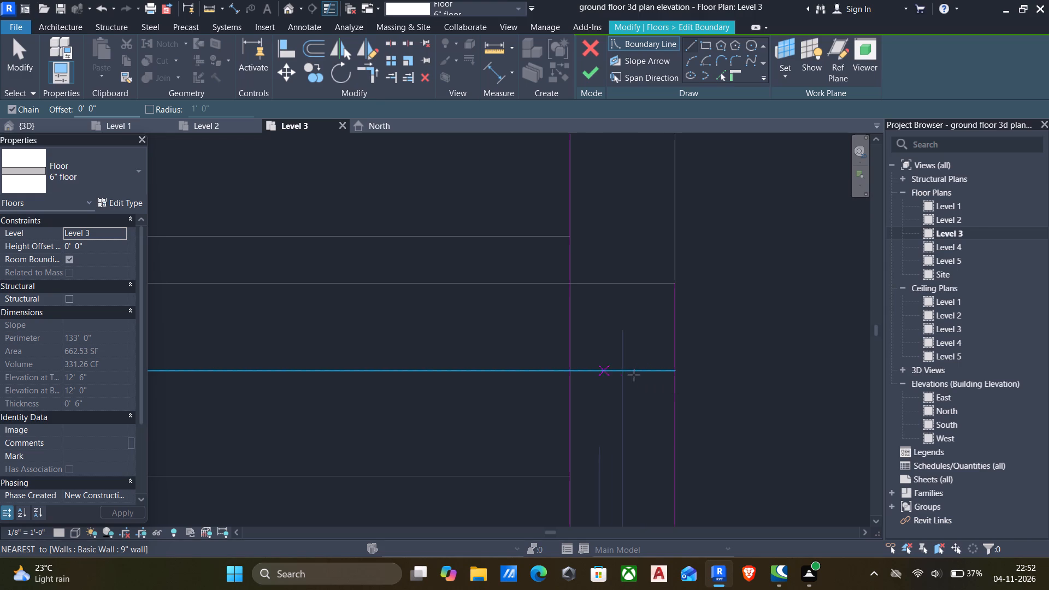
left_click(650, 374)
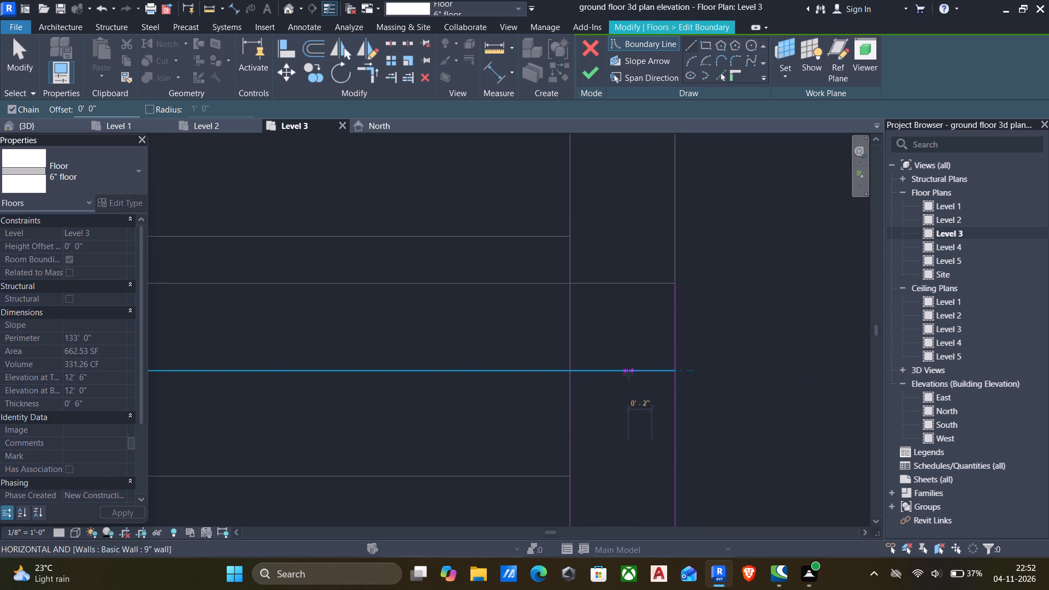
left_click(615, 374)
key("Escape")
key("Escape")
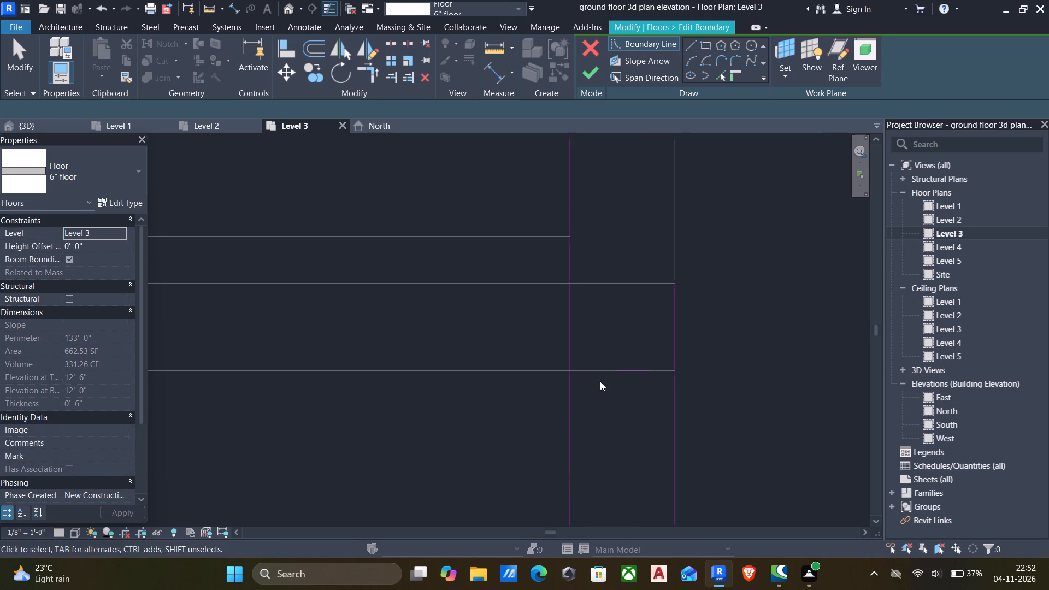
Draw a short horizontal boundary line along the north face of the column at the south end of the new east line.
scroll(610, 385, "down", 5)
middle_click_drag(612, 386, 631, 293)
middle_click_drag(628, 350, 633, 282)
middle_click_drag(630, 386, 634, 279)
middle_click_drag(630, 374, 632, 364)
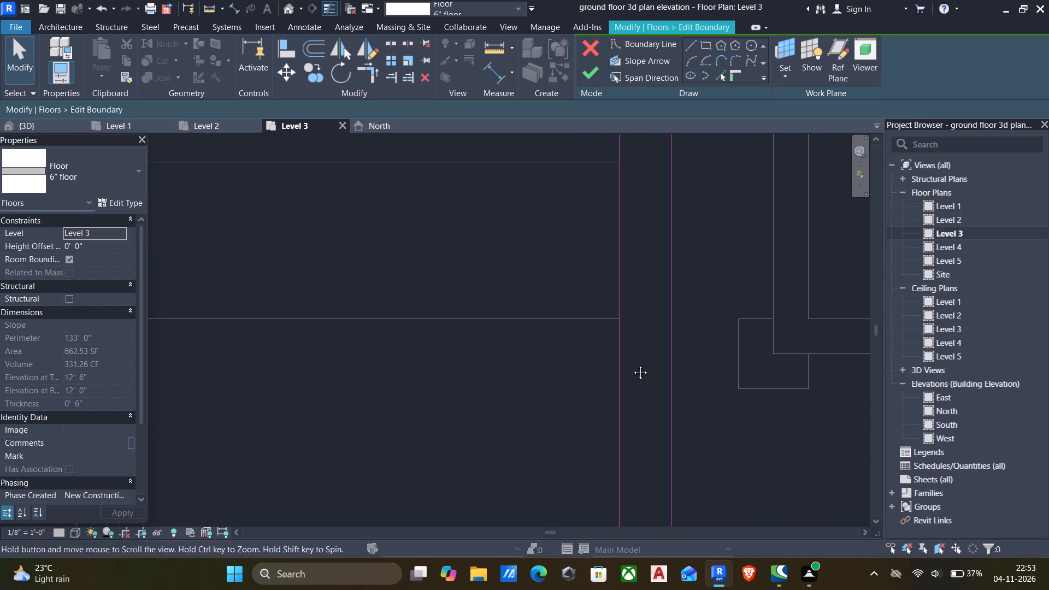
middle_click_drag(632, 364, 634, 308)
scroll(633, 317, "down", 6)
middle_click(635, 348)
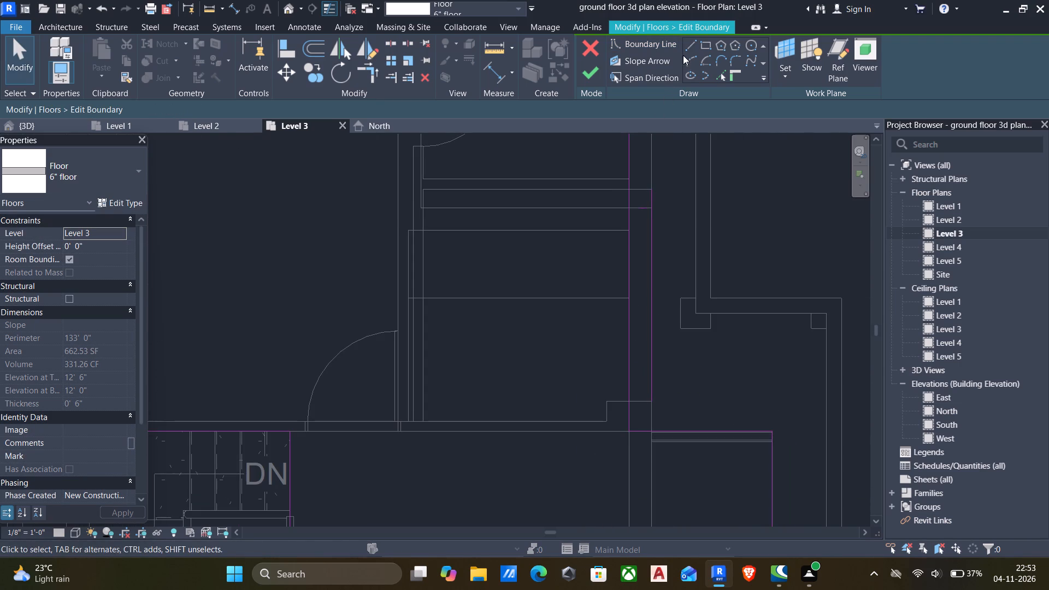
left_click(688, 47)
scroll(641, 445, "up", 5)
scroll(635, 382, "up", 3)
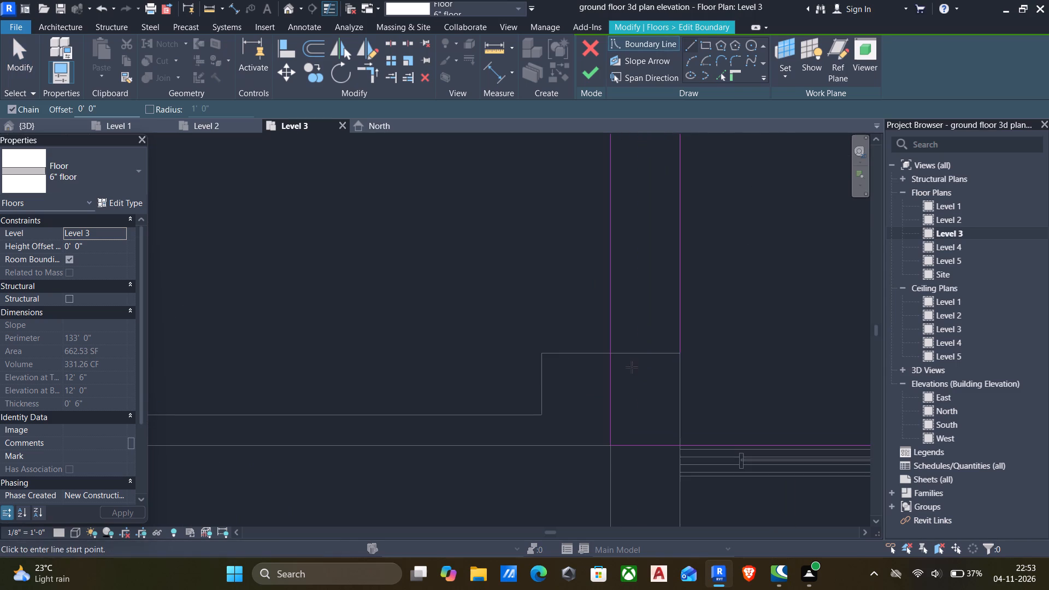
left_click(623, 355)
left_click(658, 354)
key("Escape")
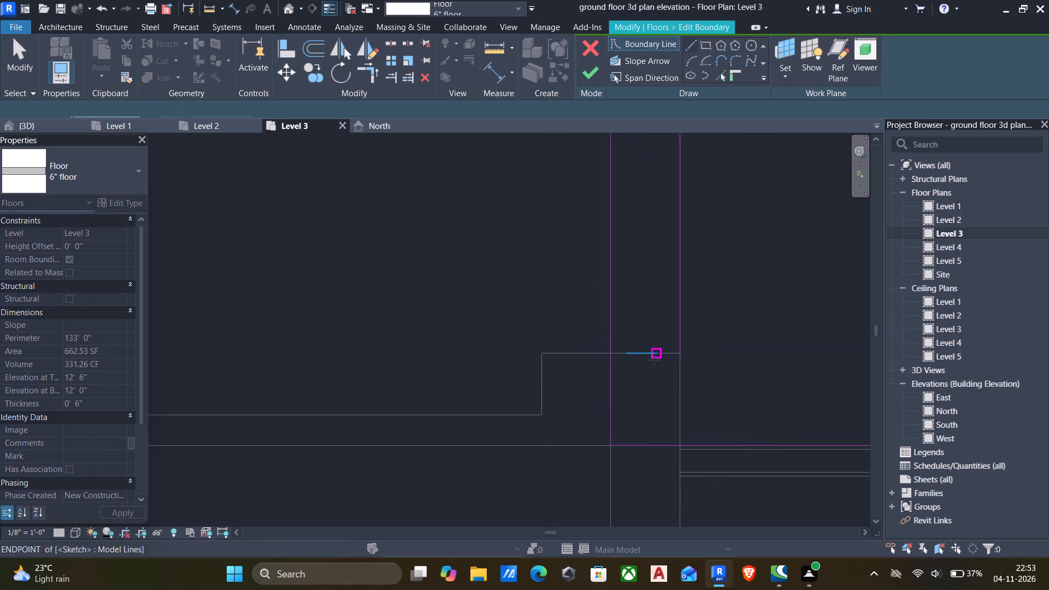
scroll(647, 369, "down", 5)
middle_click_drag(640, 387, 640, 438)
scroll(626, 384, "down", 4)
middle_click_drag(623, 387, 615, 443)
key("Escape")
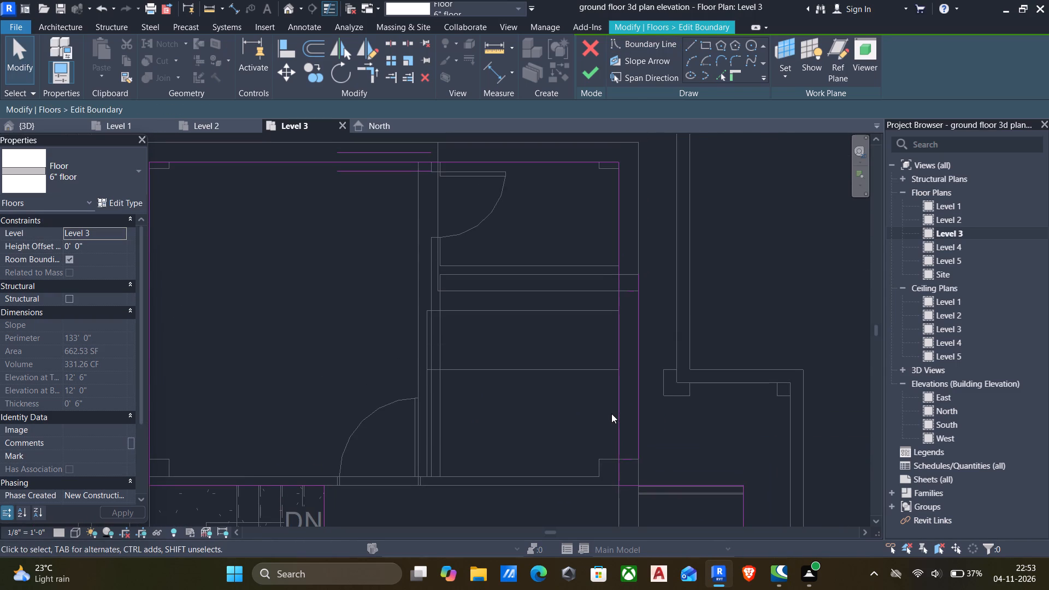
Split the inner east boundary line and trim its north part and the outer east line to the short line south of the small room.
key("s")
key("l")
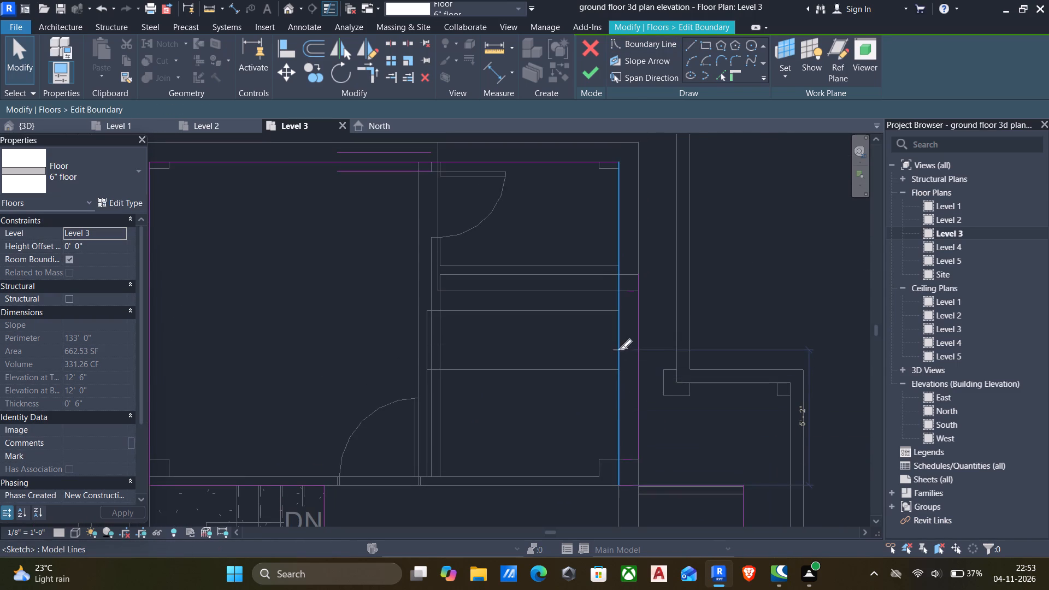
left_click(620, 347)
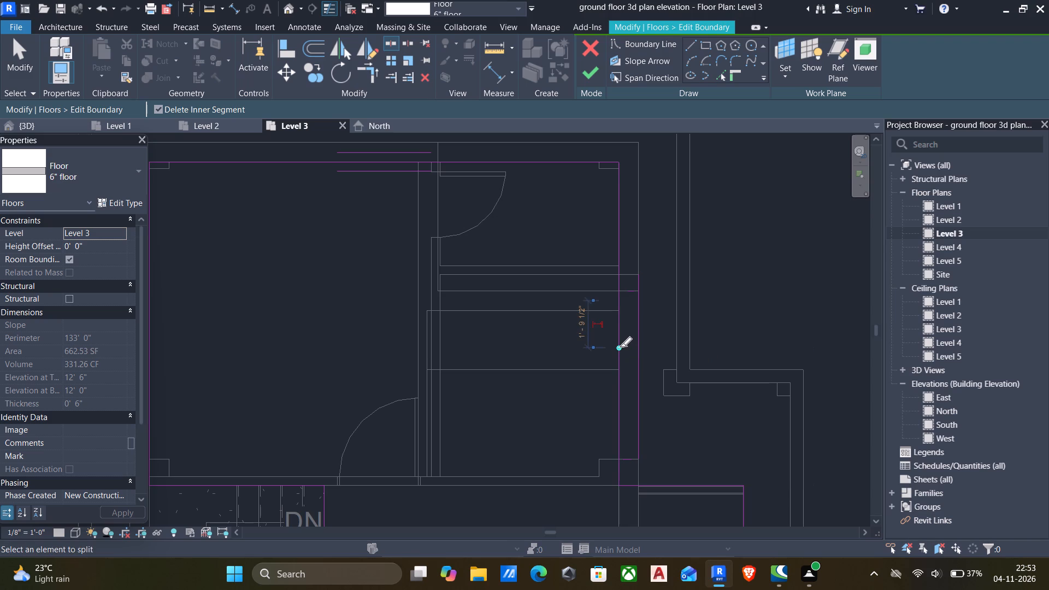
key("Escape")
key("Escape")
type("tr")
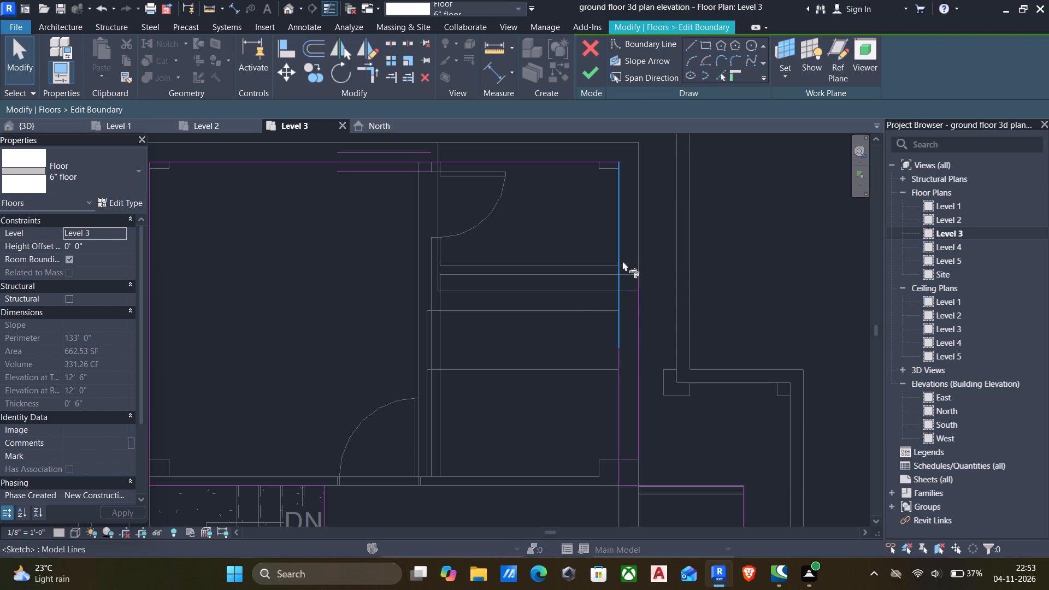
left_click(619, 247)
left_click(625, 291)
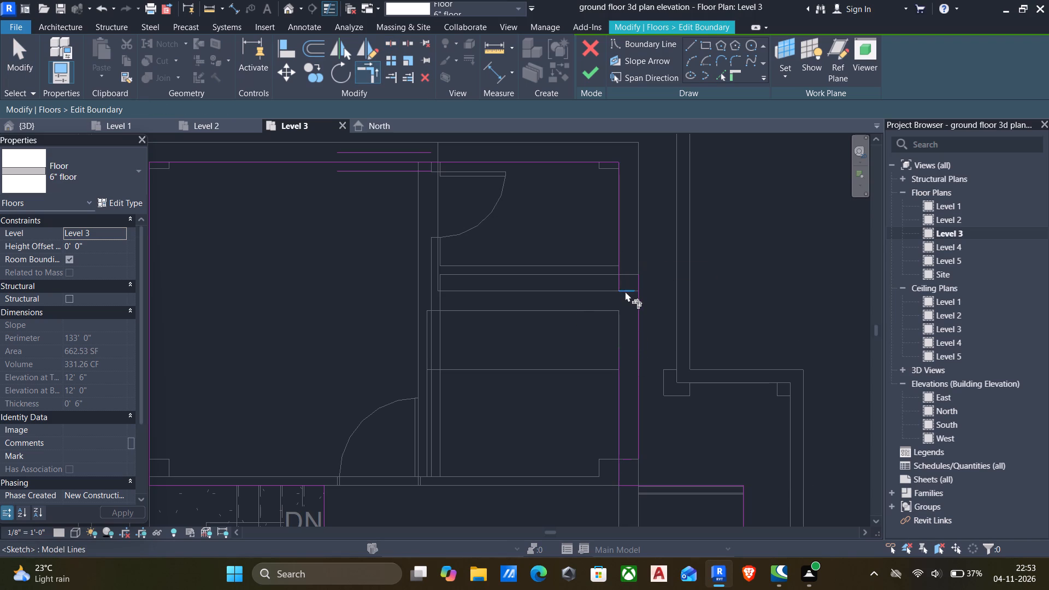
left_click(635, 310)
left_click(629, 292)
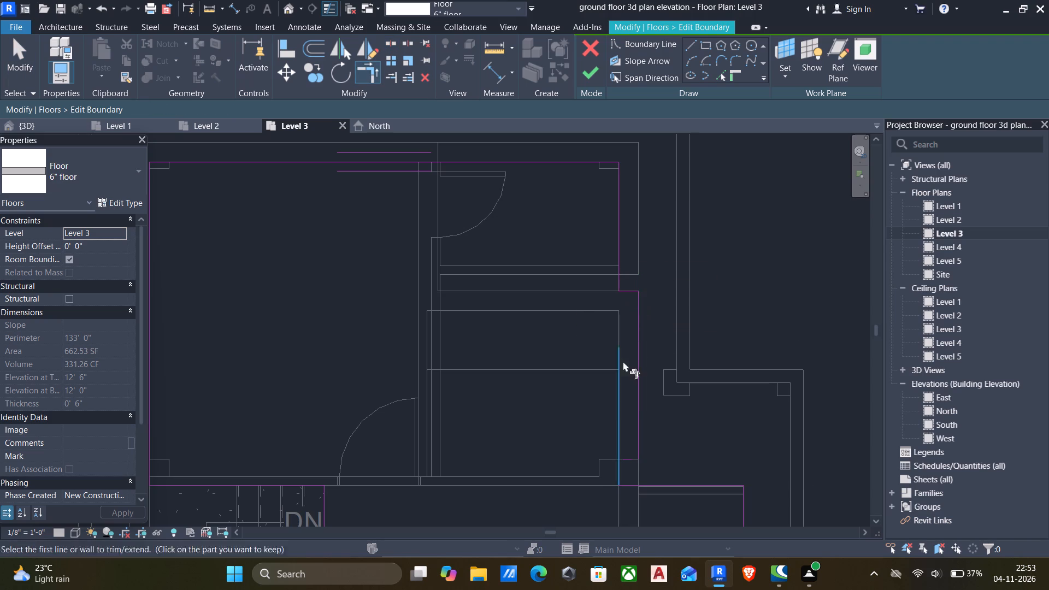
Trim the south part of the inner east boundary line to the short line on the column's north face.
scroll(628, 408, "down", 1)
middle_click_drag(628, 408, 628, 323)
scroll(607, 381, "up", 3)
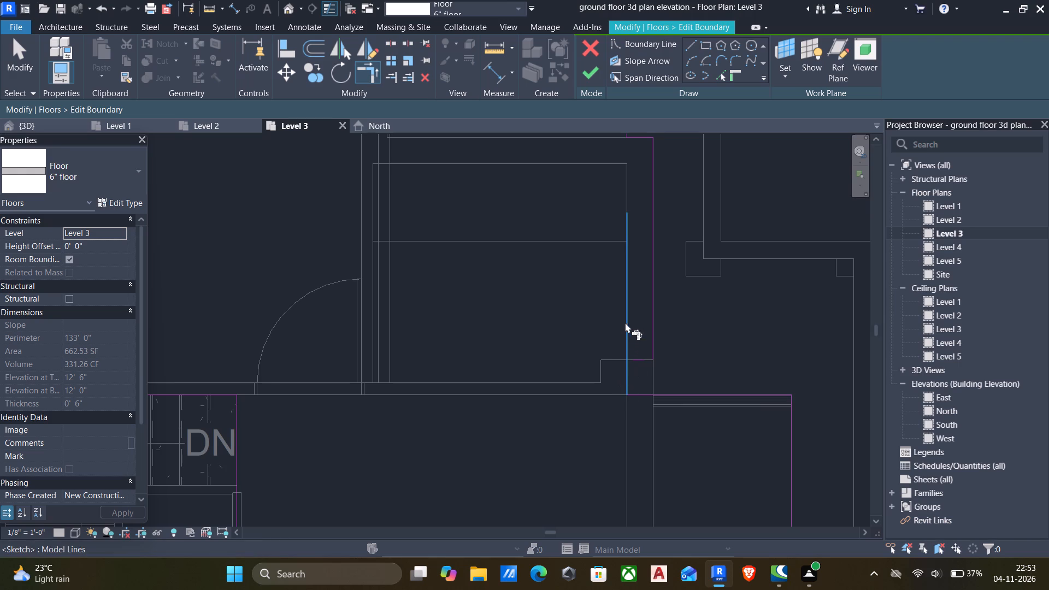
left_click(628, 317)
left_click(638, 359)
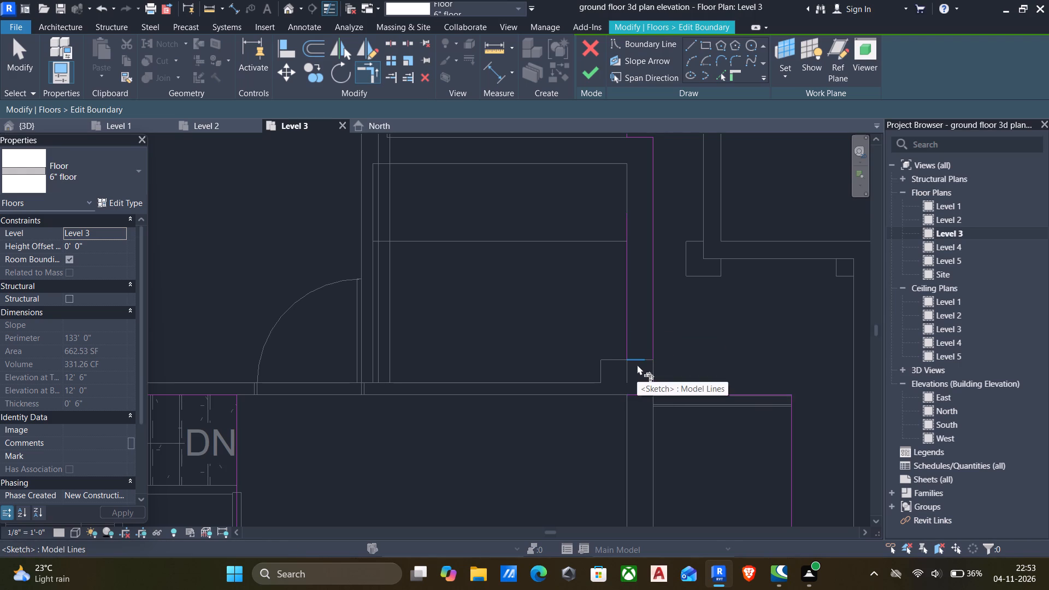
Trim the outer east boundary line to a corner with the east projection's north boundary line.
left_click(671, 393)
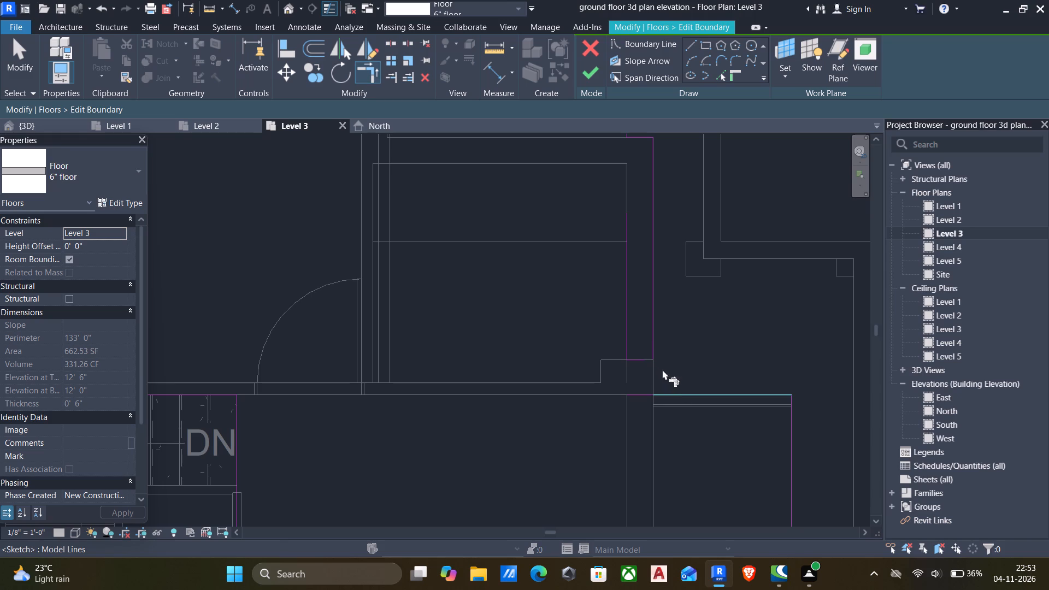
left_click(657, 341)
scroll(639, 365, "up", 5)
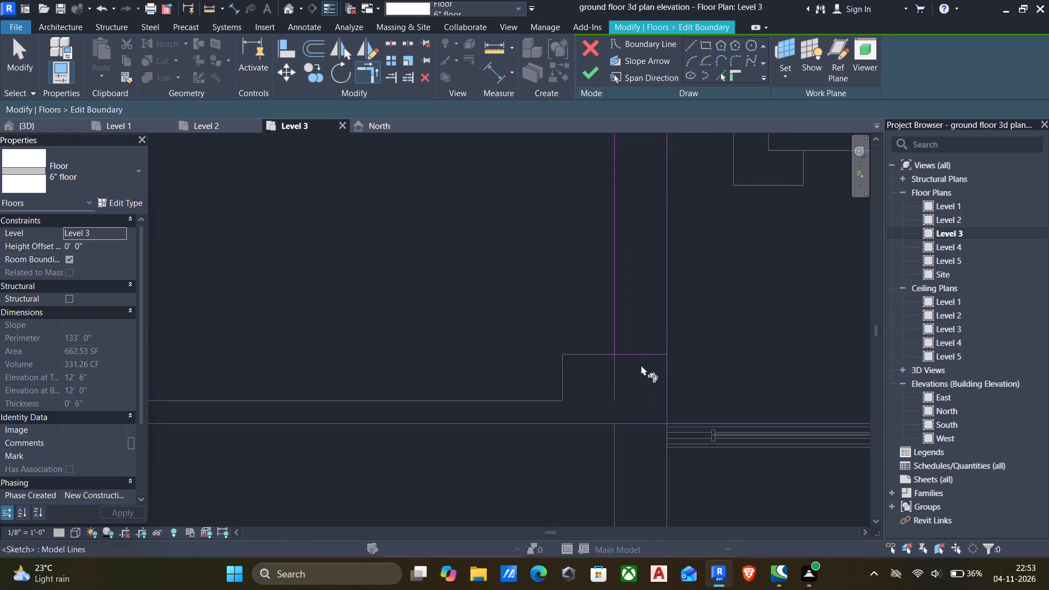
scroll(650, 365, "up", 3)
key("Escape")
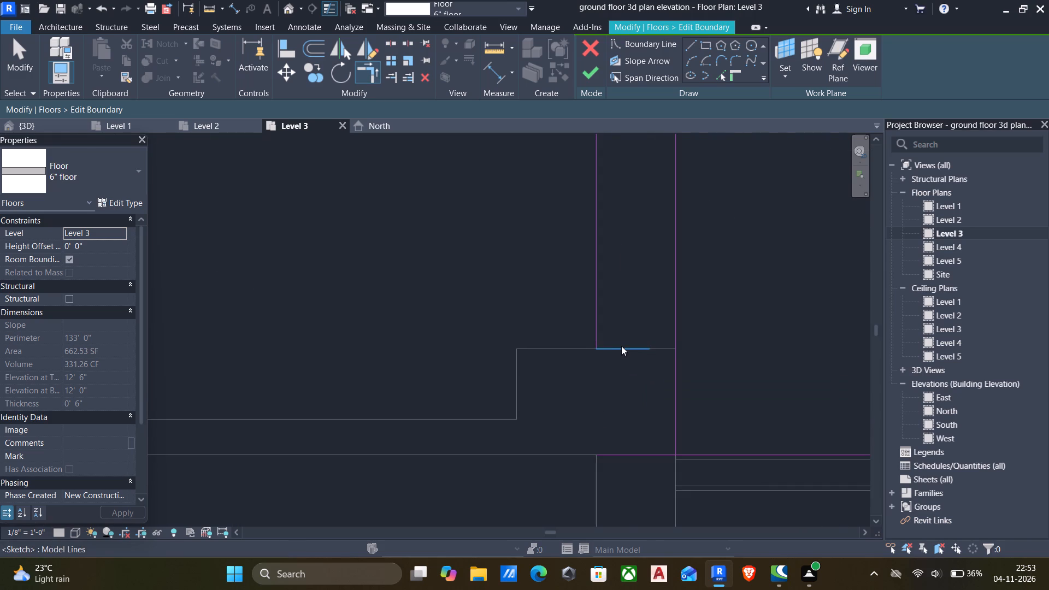
key("Escape")
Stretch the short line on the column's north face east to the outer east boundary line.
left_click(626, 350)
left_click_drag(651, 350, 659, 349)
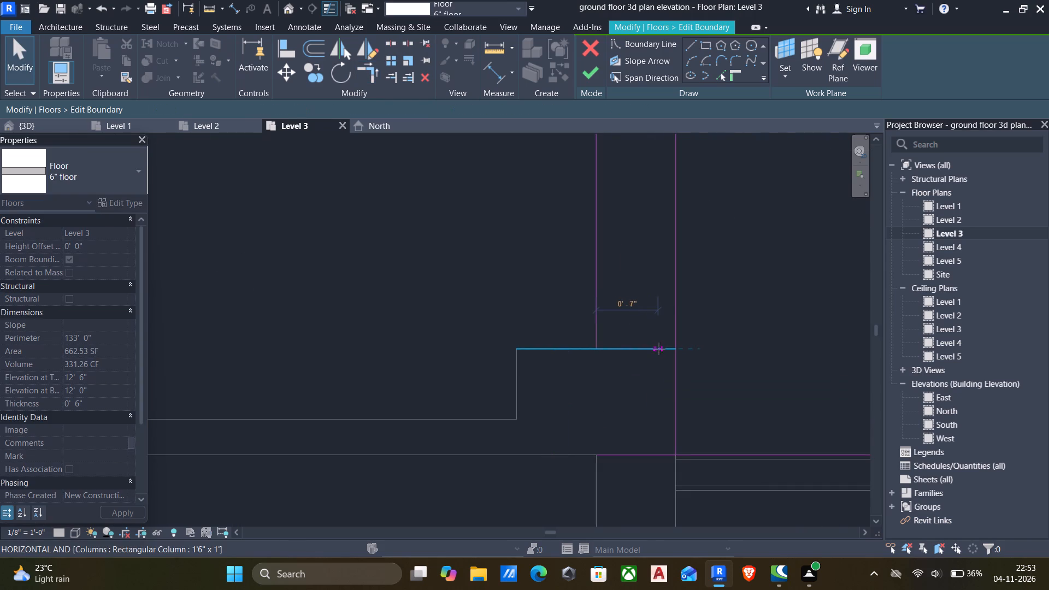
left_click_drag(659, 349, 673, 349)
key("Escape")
Delete the inner east line's south part, the short line at the column and the leftover segment south of the column.
scroll(634, 361, "down", 5)
middle_click_drag(623, 375, 615, 414)
scroll(615, 404, "down", 1)
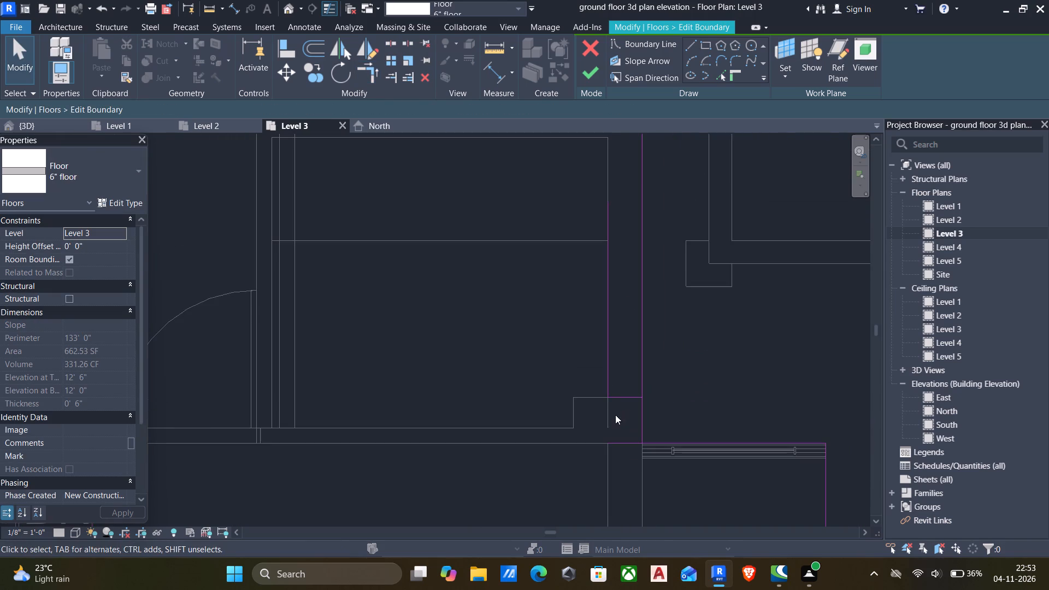
scroll(618, 396, "down", 4)
key("Escape")
left_click(611, 350)
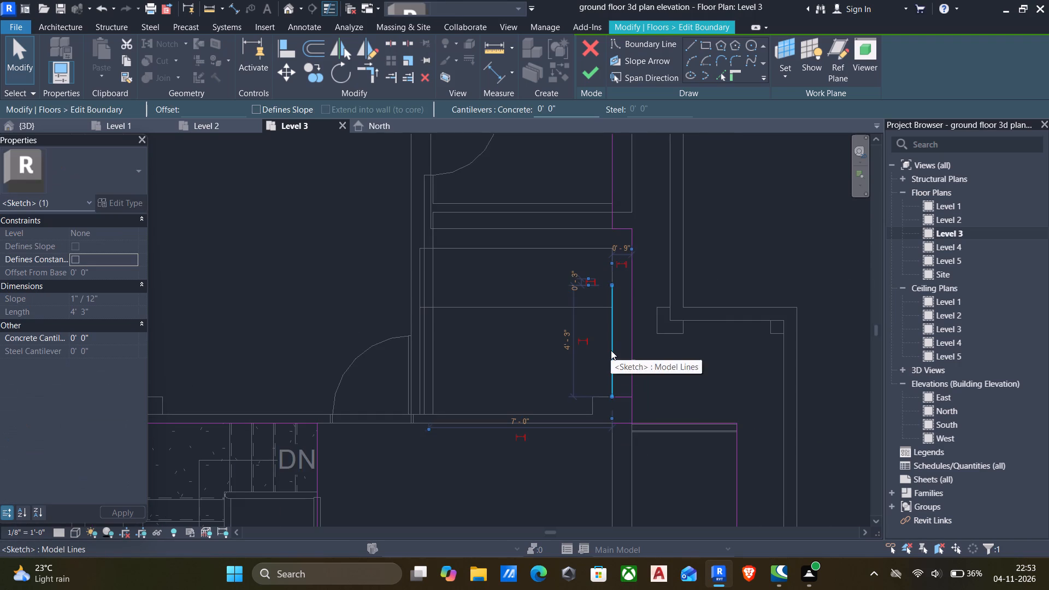
key("Delete")
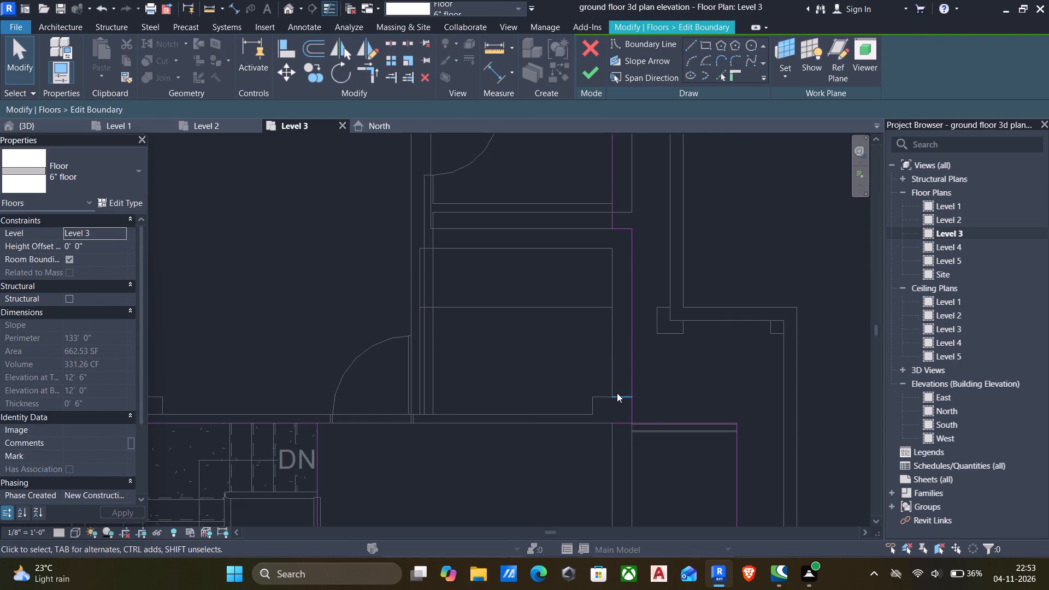
left_click(617, 393)
key("Delete")
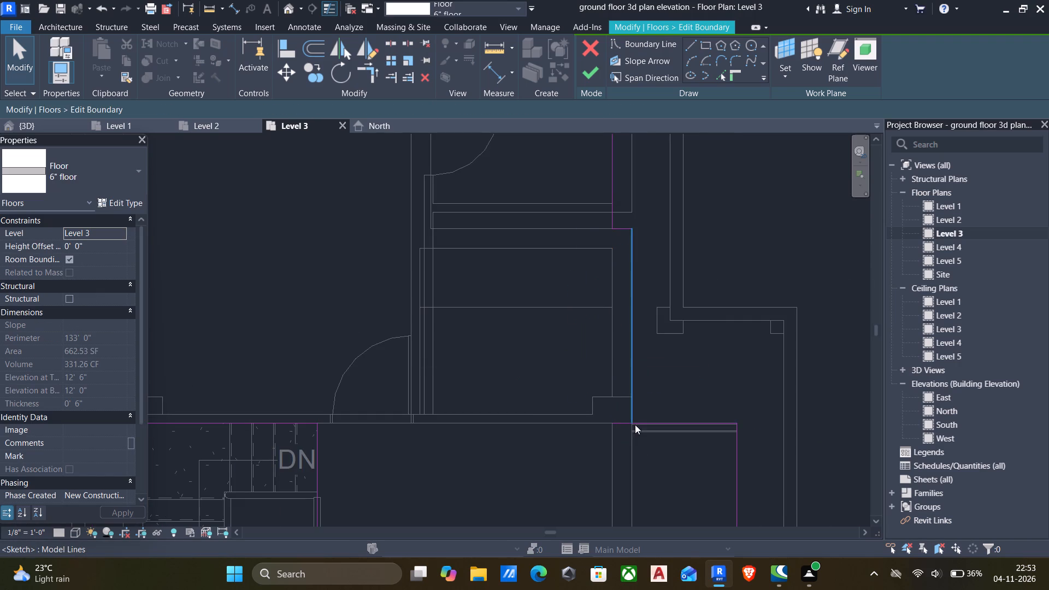
left_click(623, 423)
key("Delete")
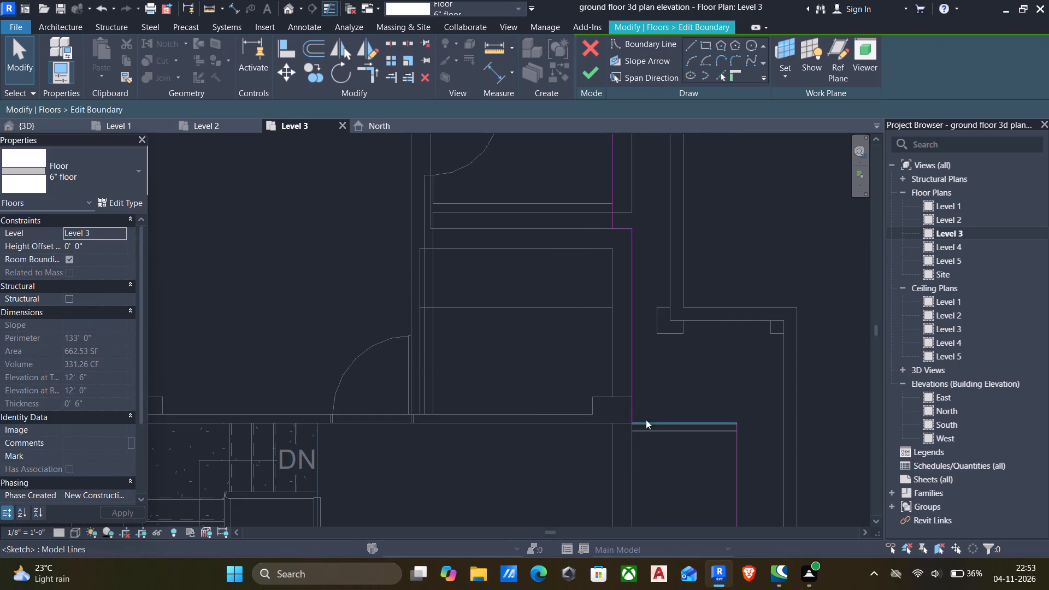
Finish the 6" floor's boundary edit without attaching the walls below to the floor.
left_click(593, 74)
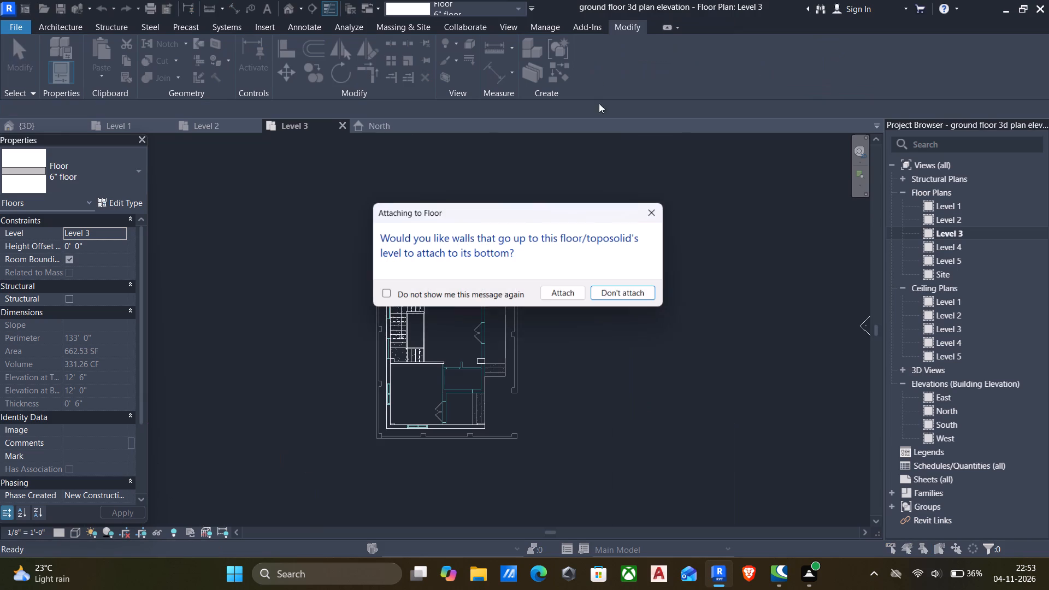
left_click(629, 291)
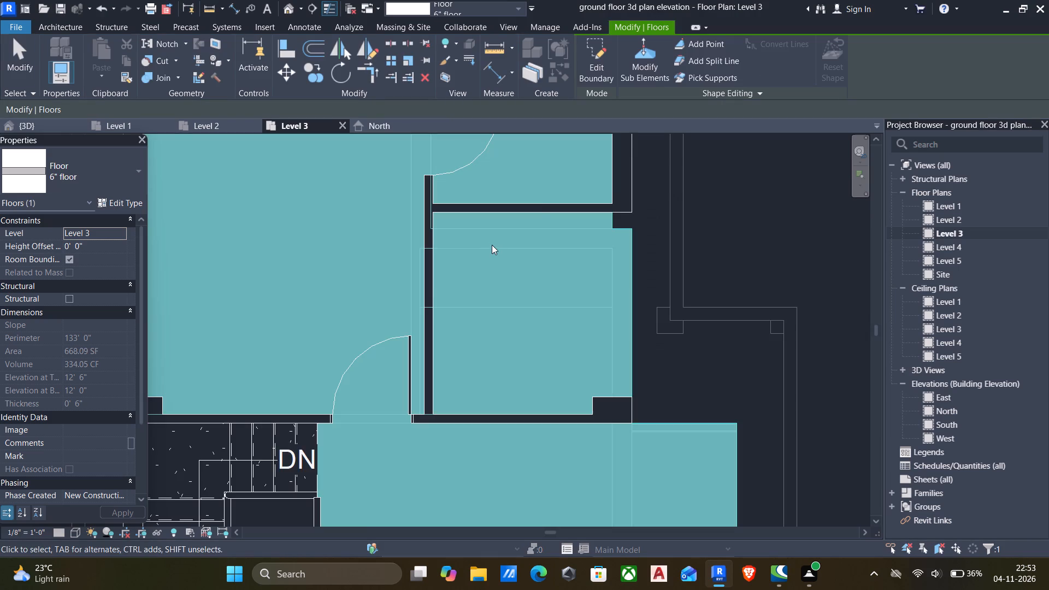
Examine the edited Level 3 floor and its east edge in the 3D view from several sides.
scroll(656, 227, "down", 3)
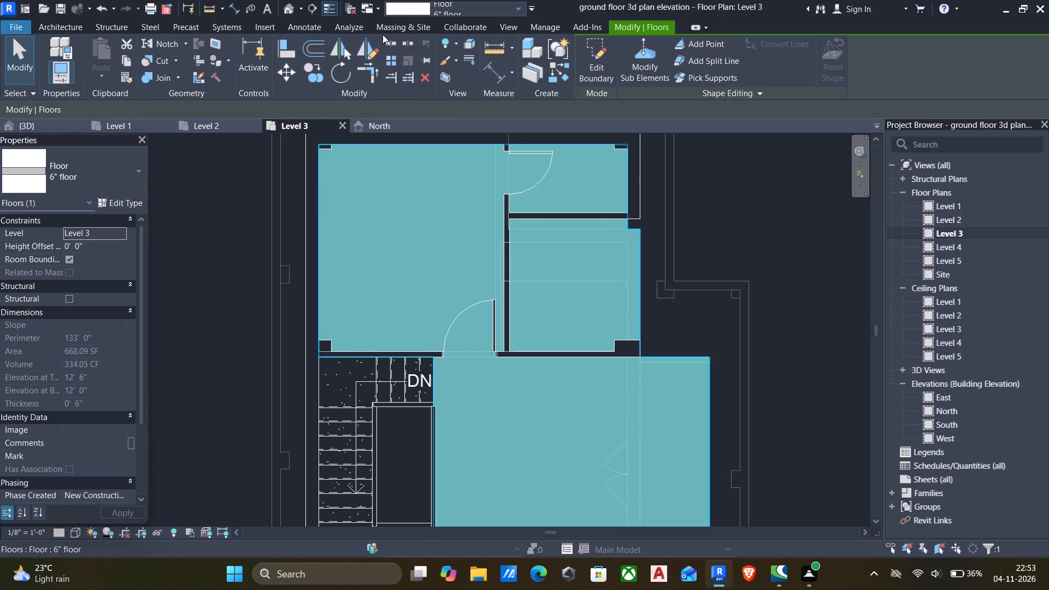
left_click(285, 7)
key("Escape")
scroll(573, 214, "up", 4)
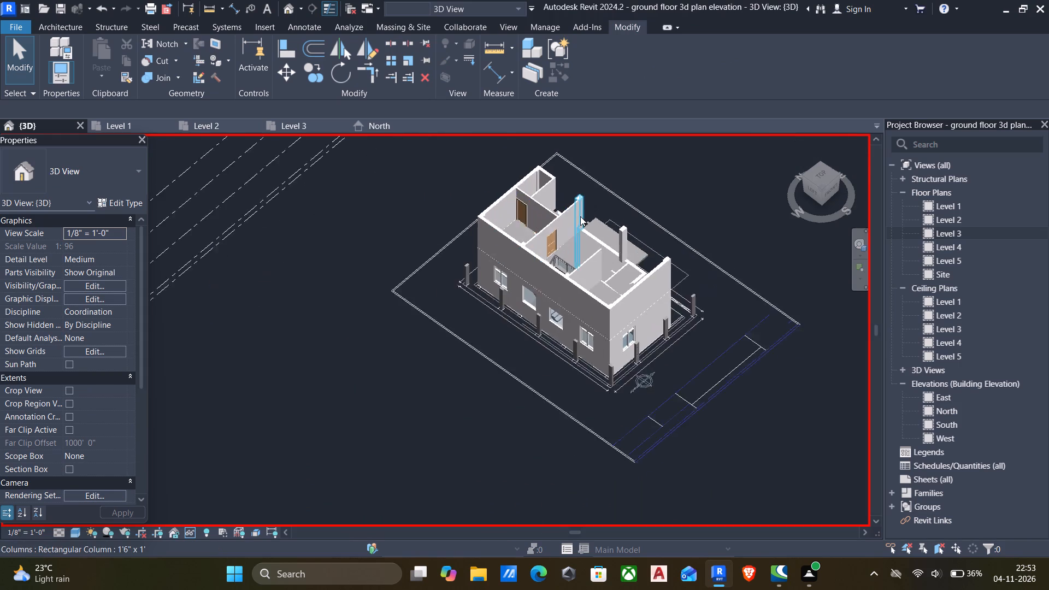
scroll(582, 216, "down", 6)
middle_click_drag(581, 216, 314, 220, "shift")
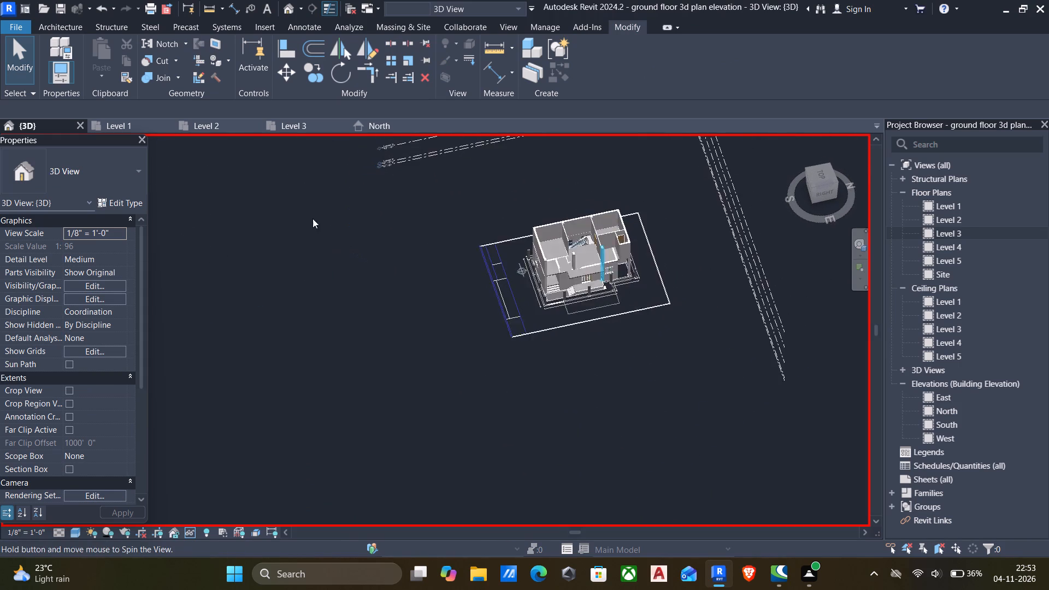
scroll(529, 280, "up", 6)
scroll(651, 254, "up", 6)
scroll(655, 254, "down", 3)
middle_click_drag(654, 254, 513, 270, "shift")
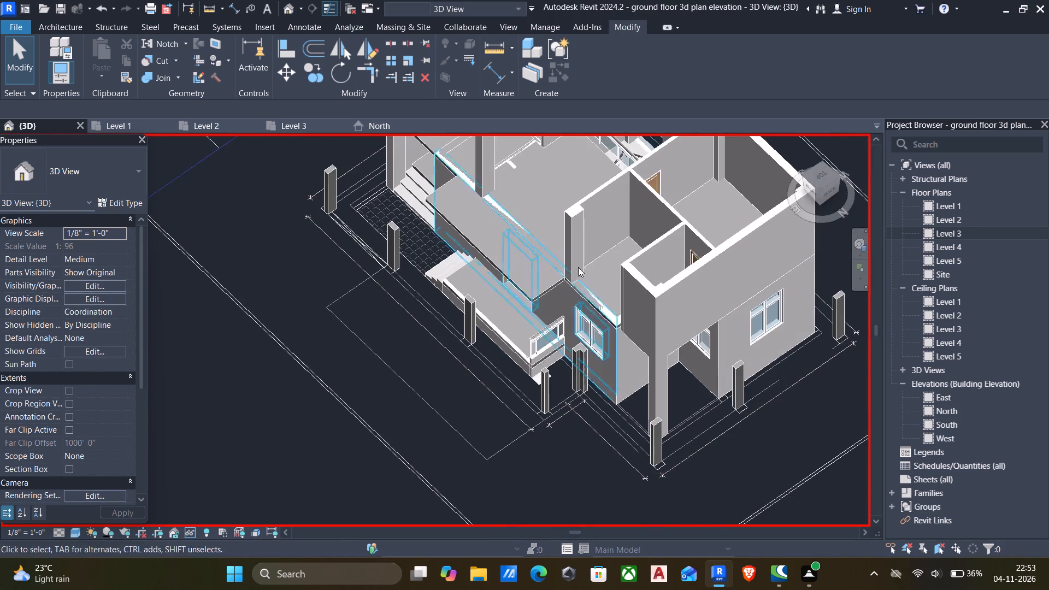
scroll(615, 274, "up", 5)
scroll(606, 270, "down", 6)
middle_click_drag(605, 270, 687, 243, "shift")
scroll(688, 238, "down", 5)
middle_click_drag(686, 240, 679, 244)
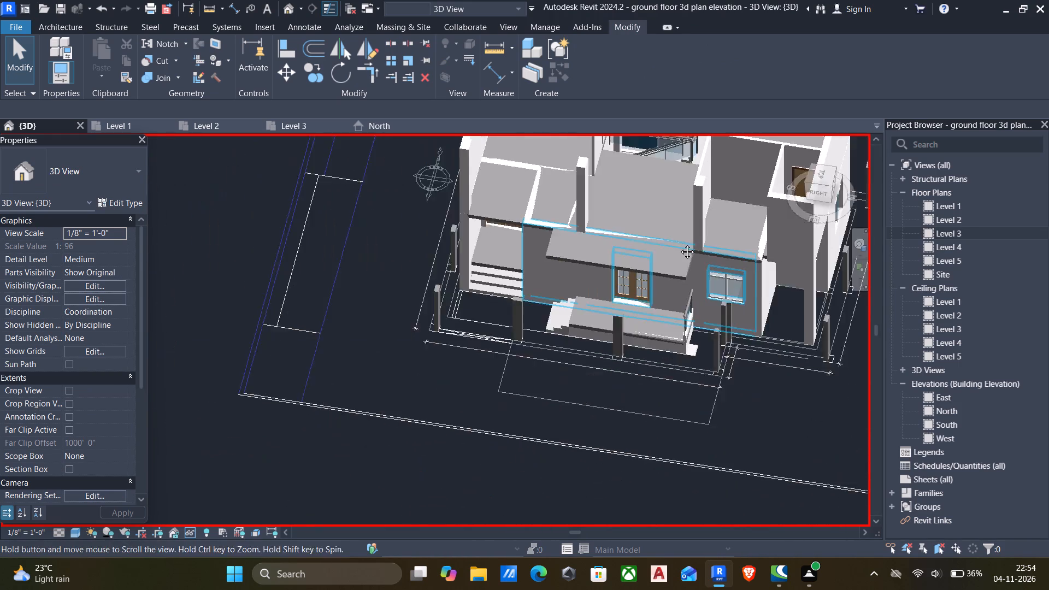
middle_click_drag(679, 244, 677, 192)
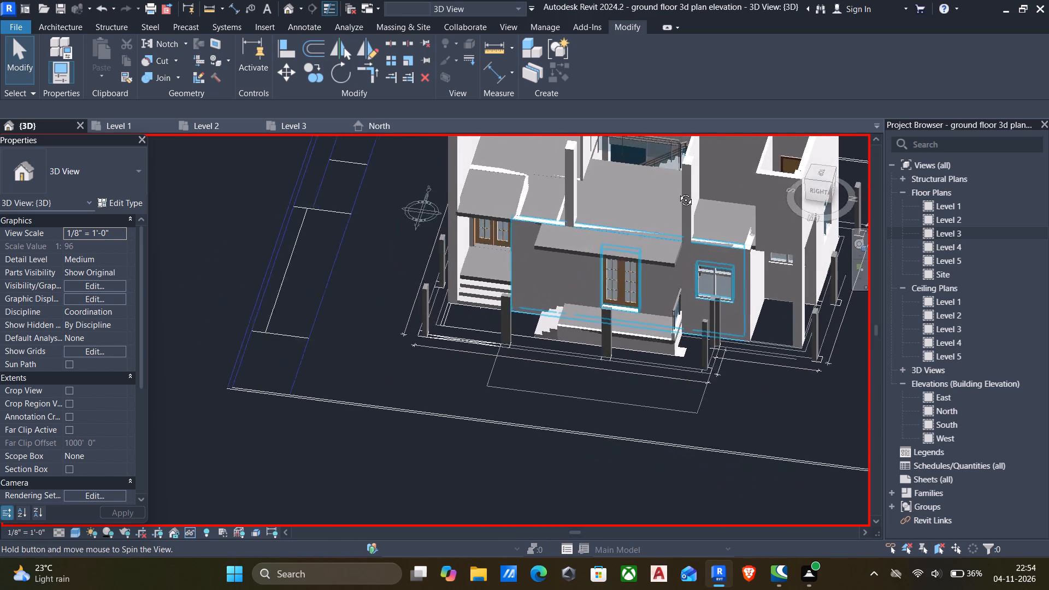
middle_click_drag(677, 192, 647, 206)
Select the 6" floor in 3D and examine its stepped edge beside the northeast room's outer wall.
scroll(723, 256, "up", 12)
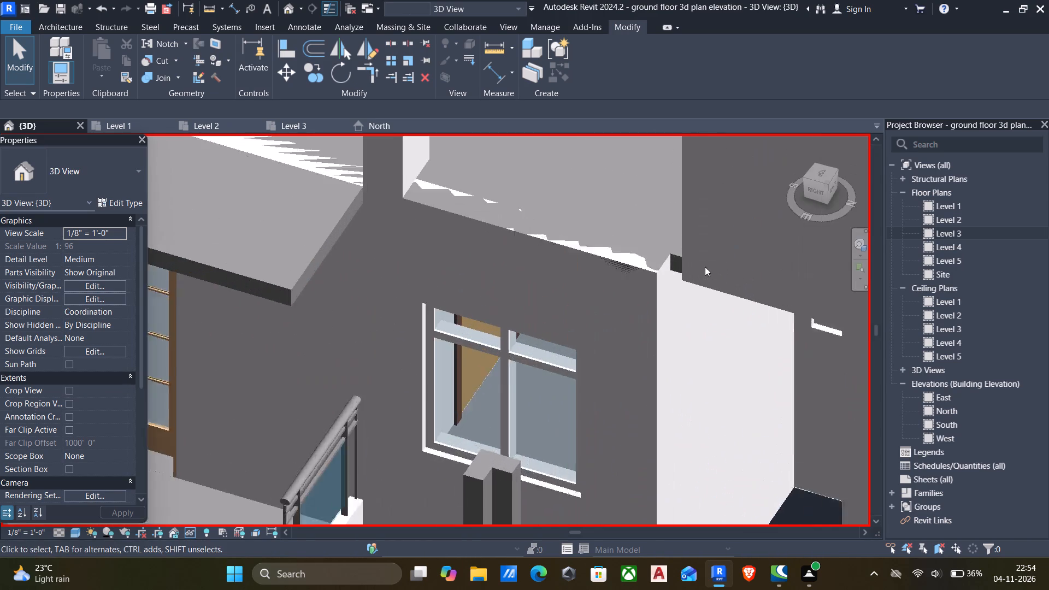
scroll(679, 256, "up", 6)
left_click(665, 250)
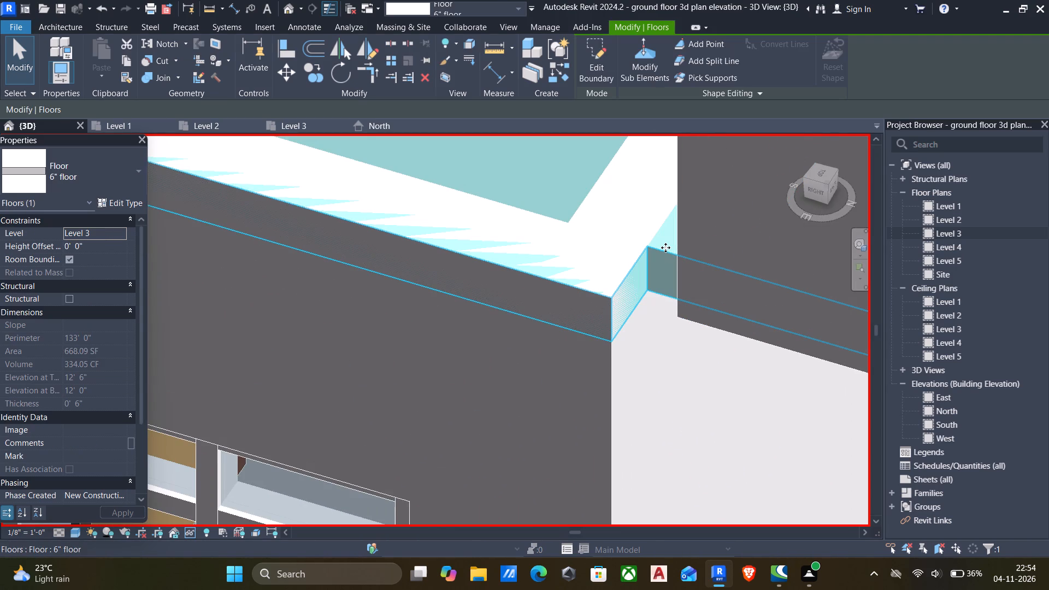
scroll(665, 247, "down", 8)
middle_click_drag(665, 250, 691, 255, "shift")
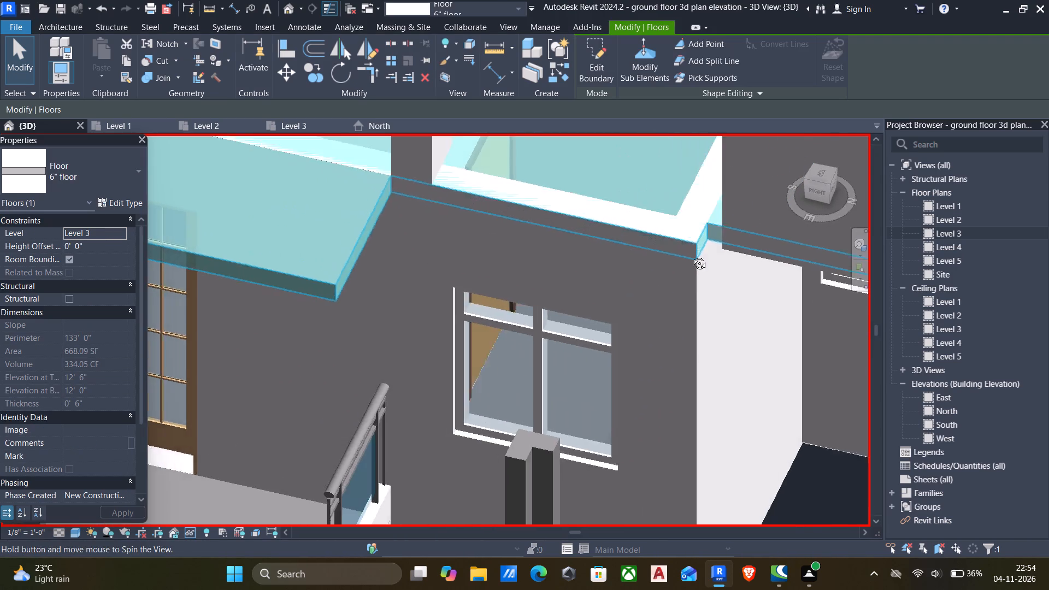
middle_click_drag(691, 255, 742, 264, "shift")
scroll(742, 264, "up", 1, "shift")
scroll(682, 255, "down", 6)
middle_click_drag(675, 258, 481, 400)
scroll(532, 357, "down", 3, "shift")
middle_click_drag(532, 357, 538, 358, "shift")
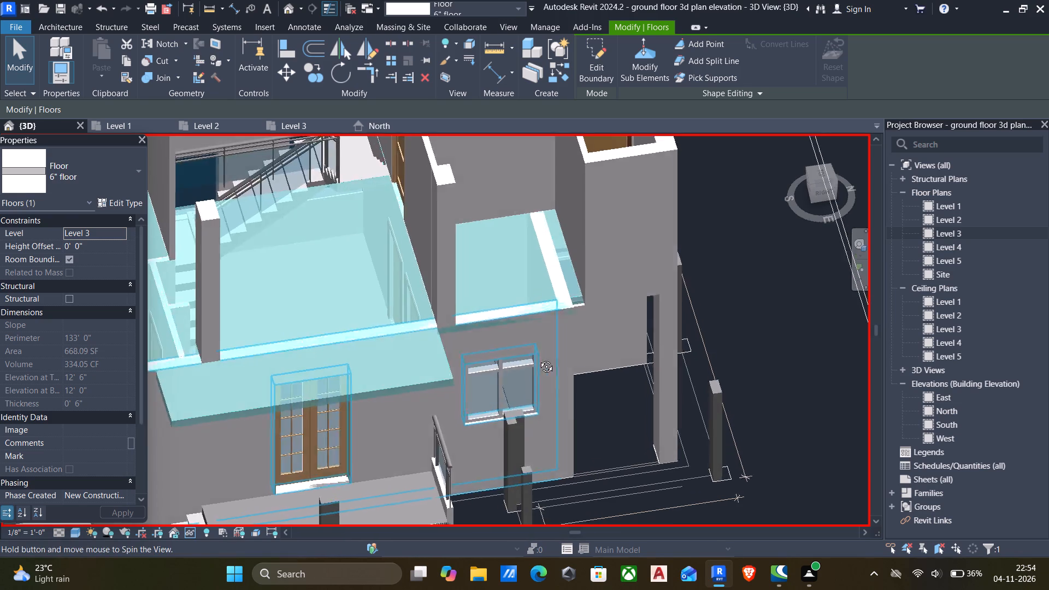
middle_click_drag(538, 358, 641, 422, "shift")
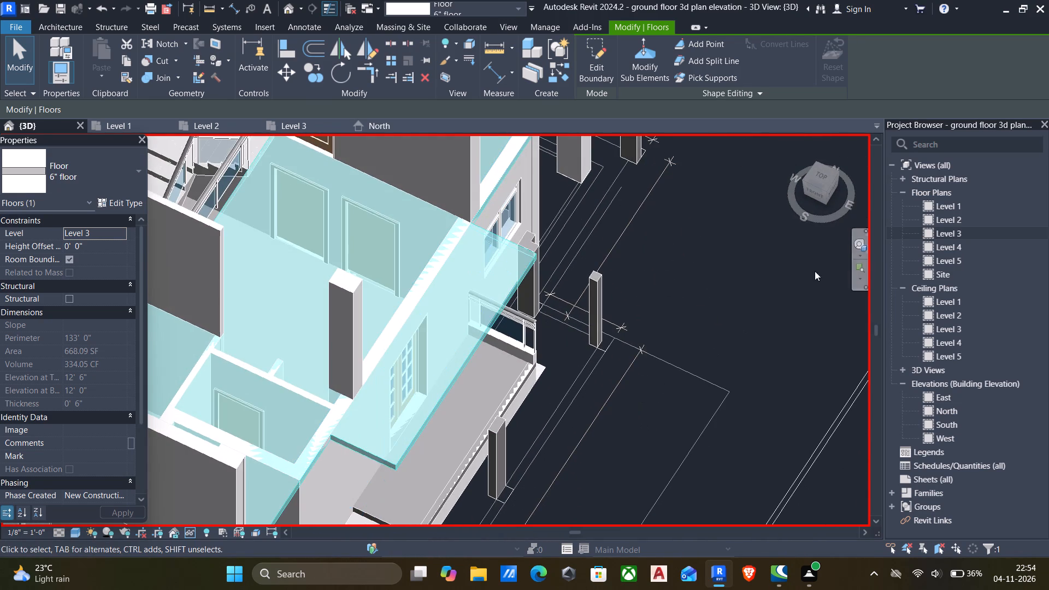
scroll(706, 250, "down", 5)
middle_click_drag(692, 277, 691, 390)
scroll(690, 387, "up", 1)
scroll(625, 298, "up", 6)
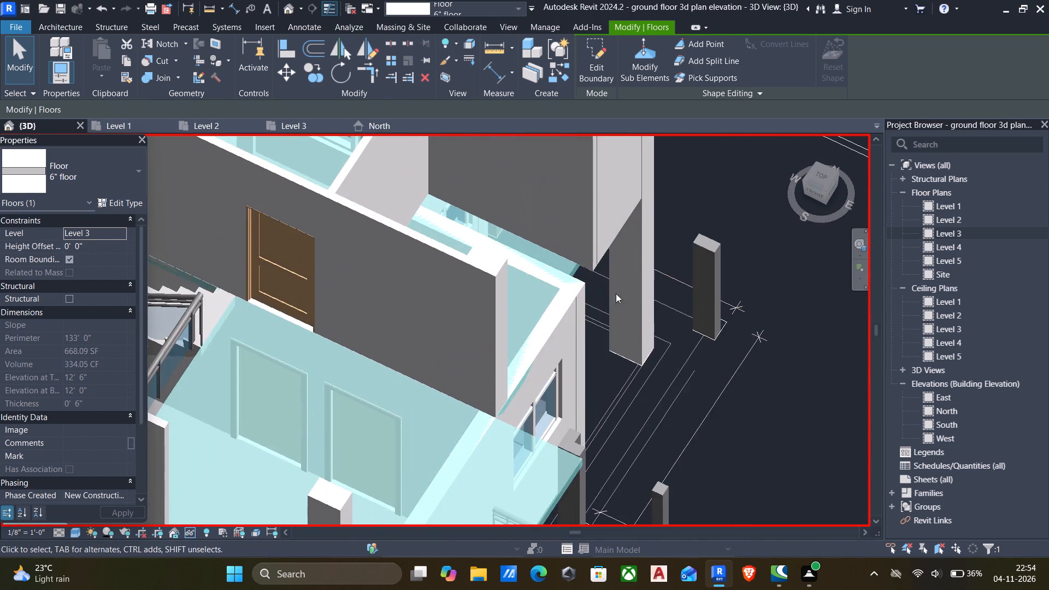
scroll(582, 269, "up", 5)
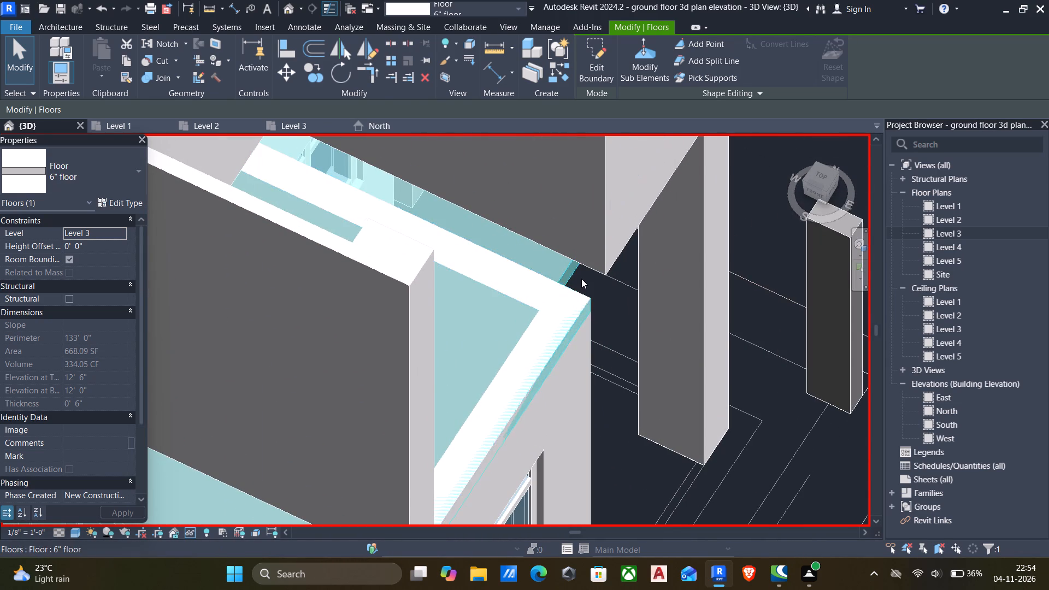
scroll(584, 279, "down", 2)
middle_click_drag(588, 287, 688, 347)
scroll(692, 311, "up", 1)
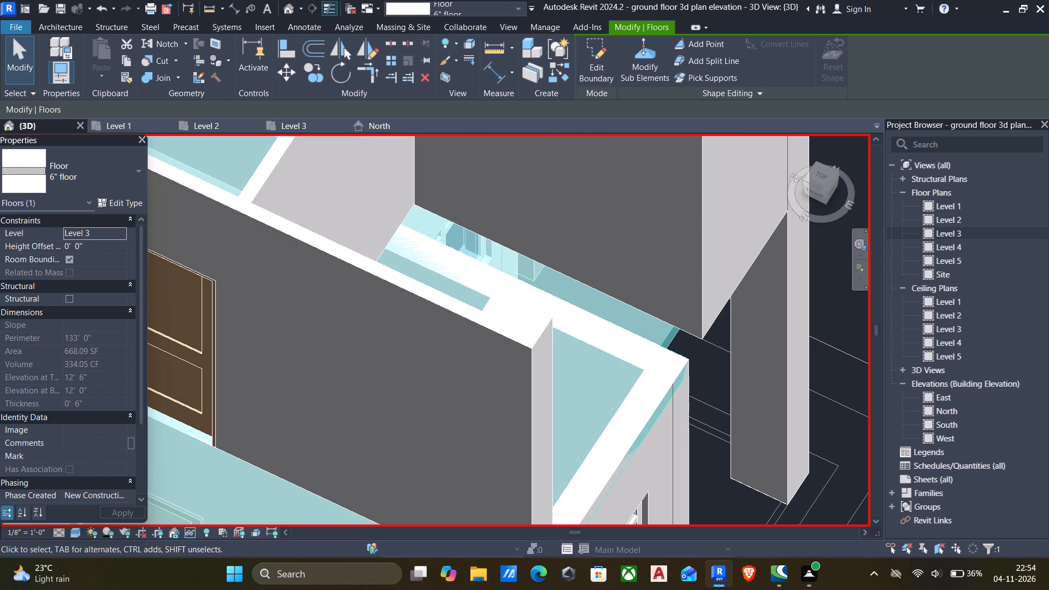
Reopen the floor's boundary on Level 3 and draw a short line along the inner wall's south face to the outer east wall face.
double_click(926, 231)
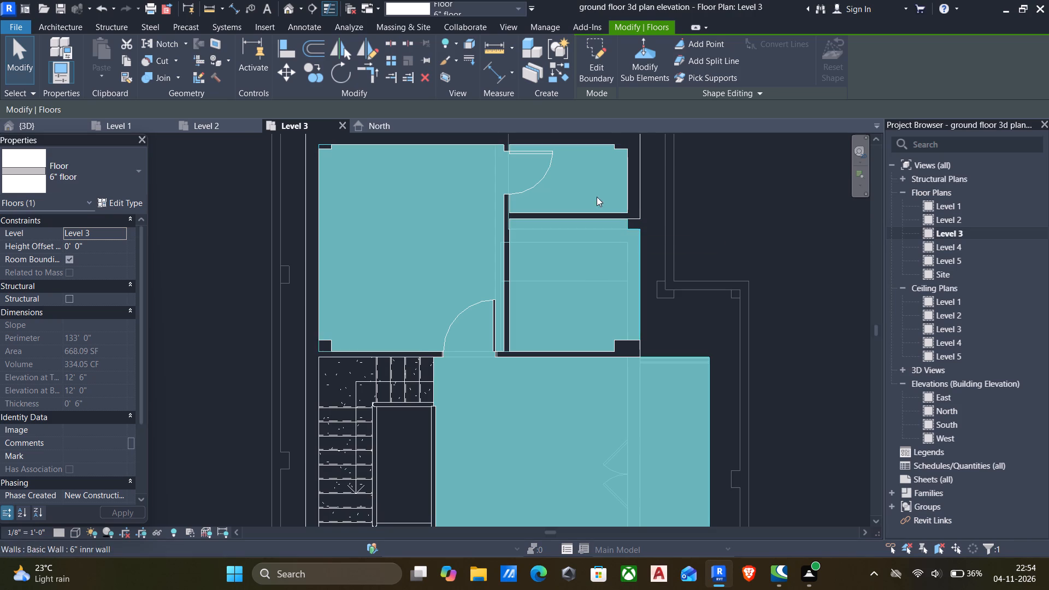
left_click(601, 49)
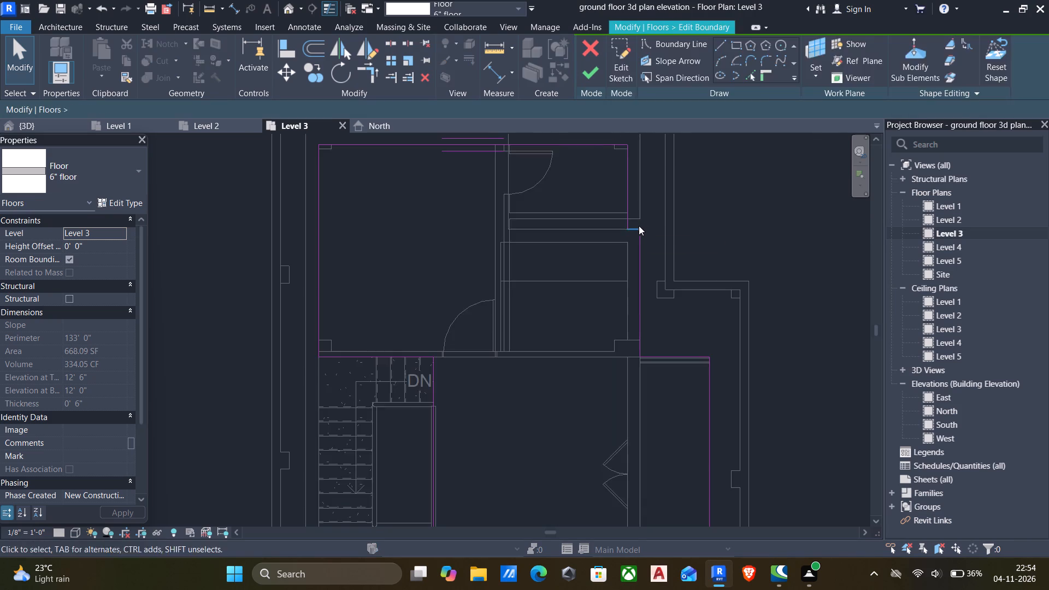
scroll(638, 226, "up", 5)
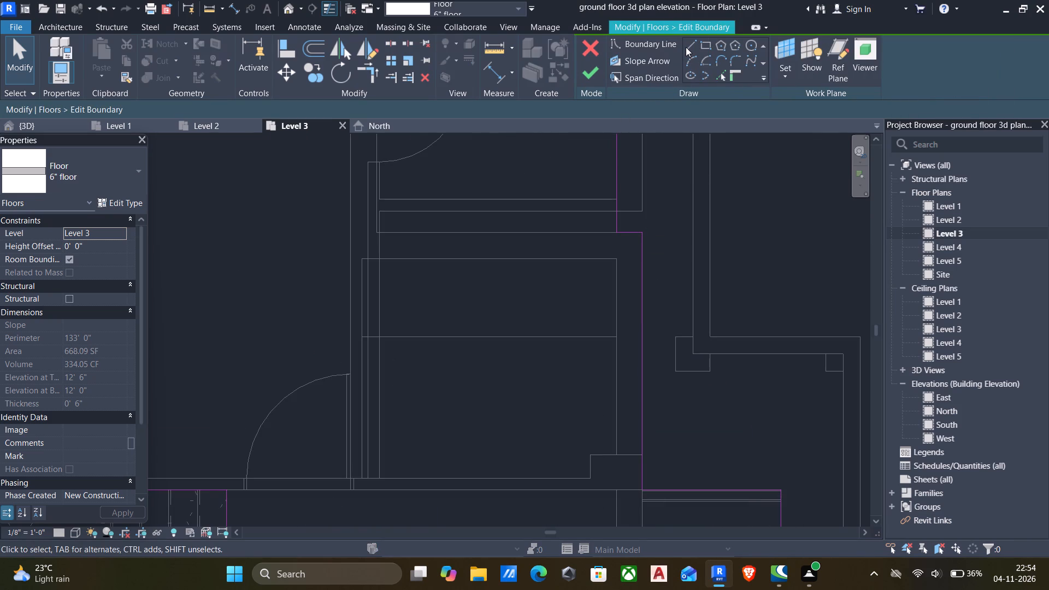
left_click(686, 47)
scroll(634, 239, "up", 3)
left_click(616, 198)
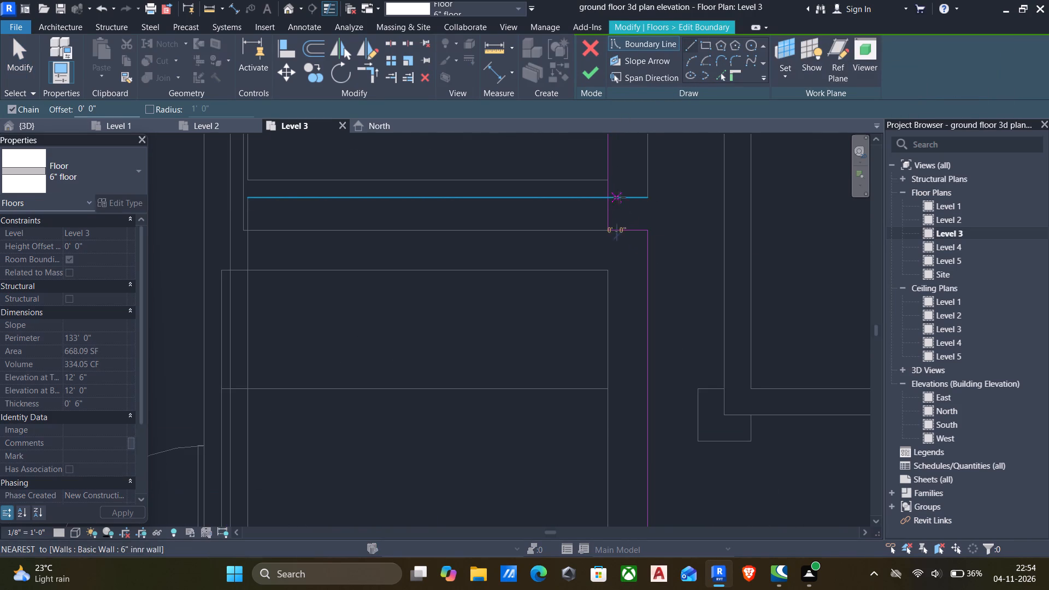
left_click(644, 198)
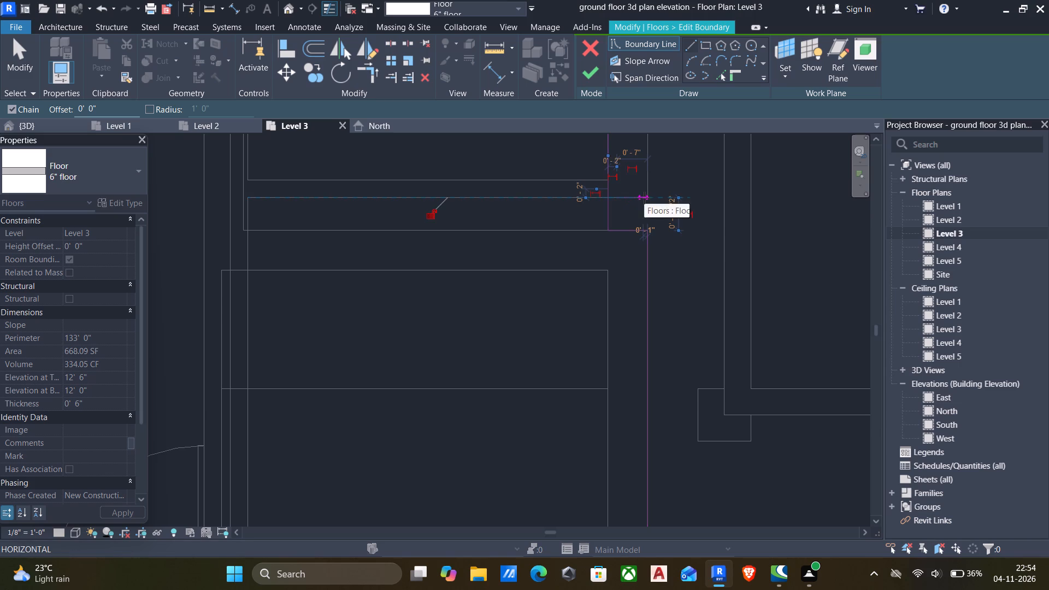
key("Escape")
key("Escape")
Trim the inner and outer east boundary lines to corners with the new short line on the inner wall's south face.
type("tr")
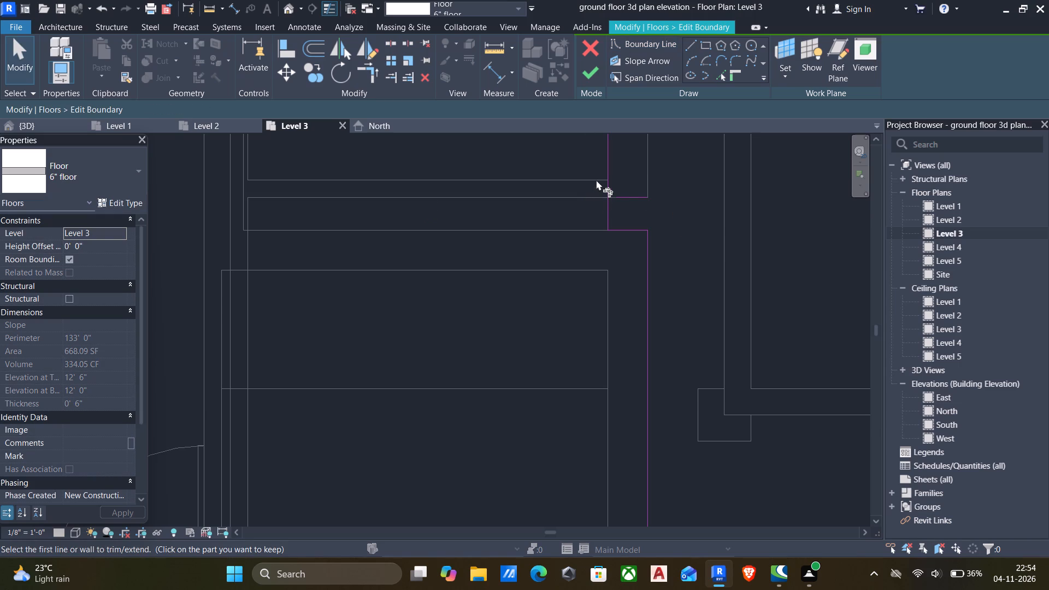
left_click(605, 176)
left_click(626, 192)
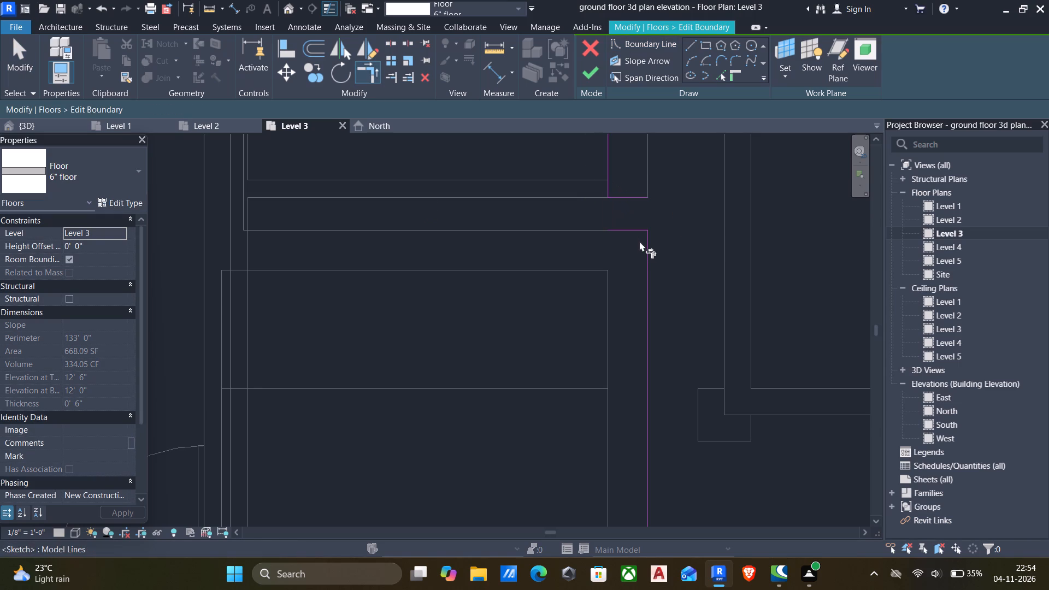
left_click(646, 252)
left_click(628, 202)
scroll(627, 234, "up", 3)
key("Escape")
Delete the leftover short boundary segment south of the new line and finish the floor edit without attaching walls.
left_click(622, 228)
key("Delete")
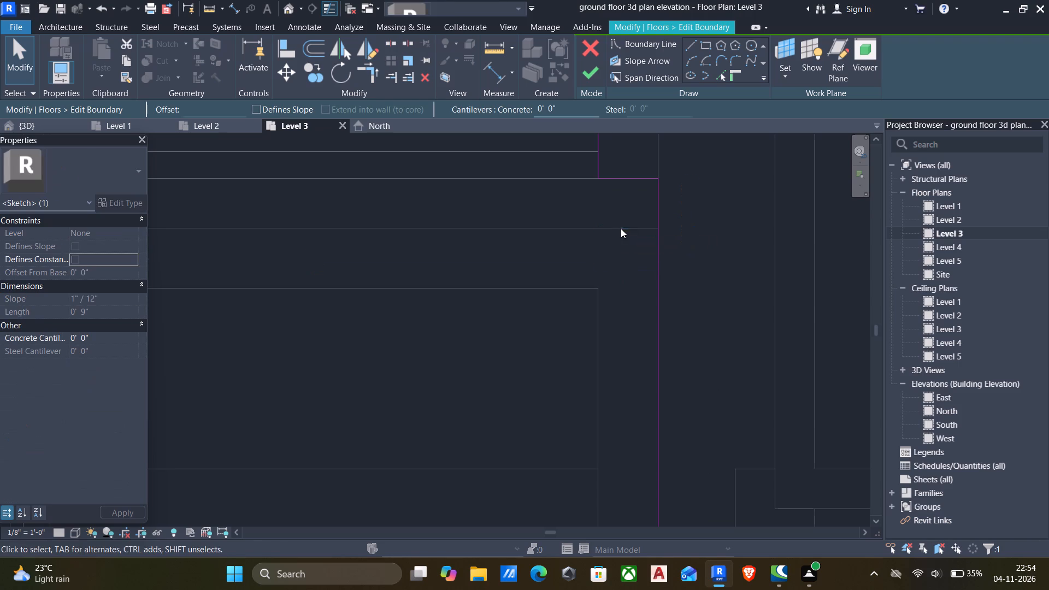
left_click(588, 76)
scroll(618, 182, "down", 2)
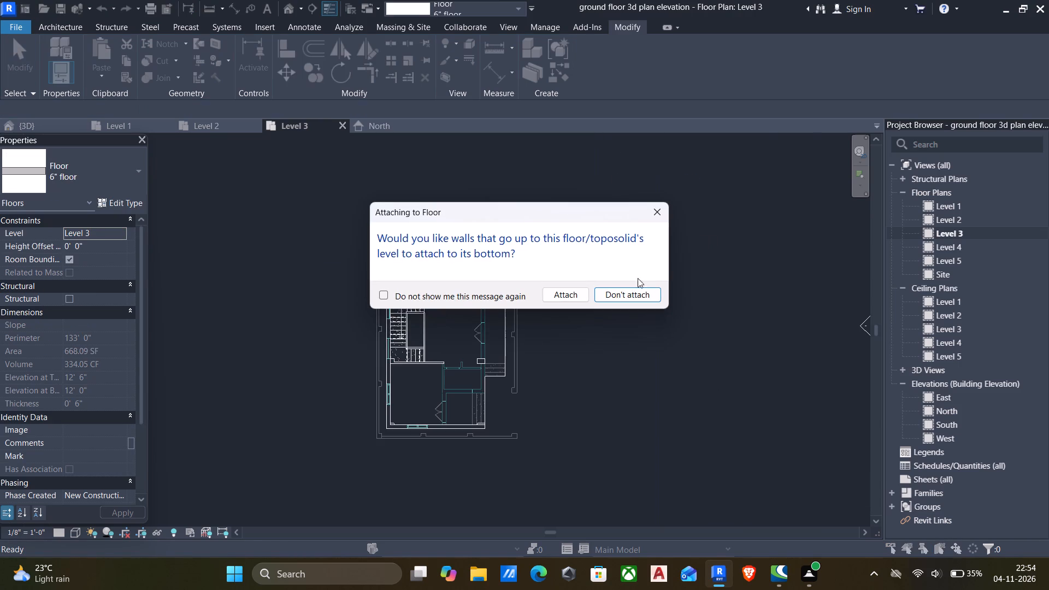
left_click(632, 290)
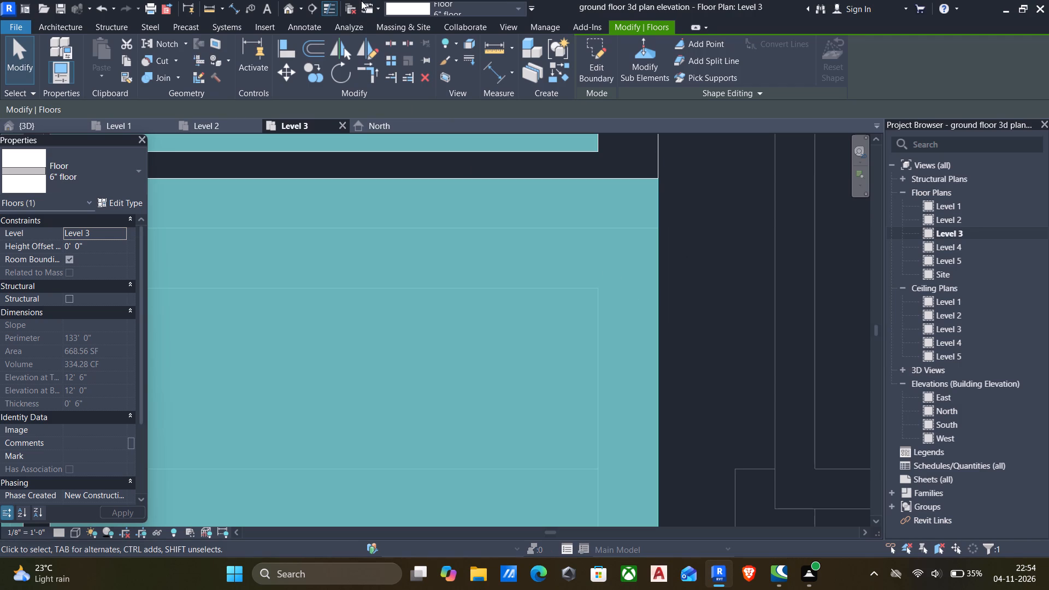
Examine the corrected floor edge and the whole upper storey in the 3D view from several sides.
left_click(291, 9)
scroll(481, 151, "down", 3)
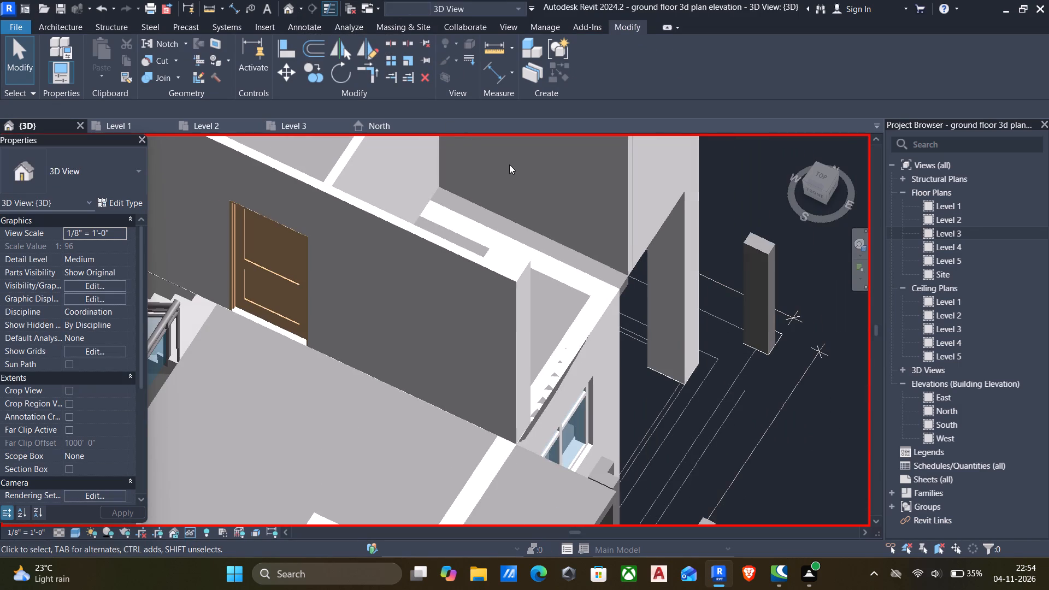
key("Escape")
scroll(608, 249, "up", 4)
scroll(620, 263, "down", 5)
middle_click_drag(620, 264, 512, 231, "shift")
scroll(533, 263, "down", 6)
middle_click_drag(542, 300, 603, 300)
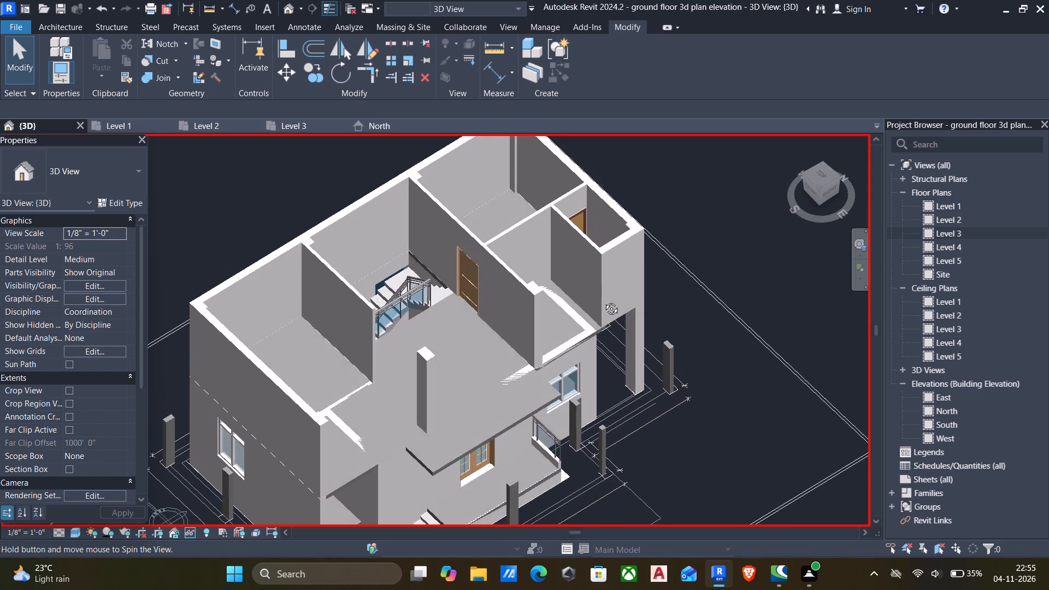
middle_click_drag(603, 300, 618, 303)
scroll(570, 310, "down", 2)
middle_click_drag(570, 310, 604, 308)
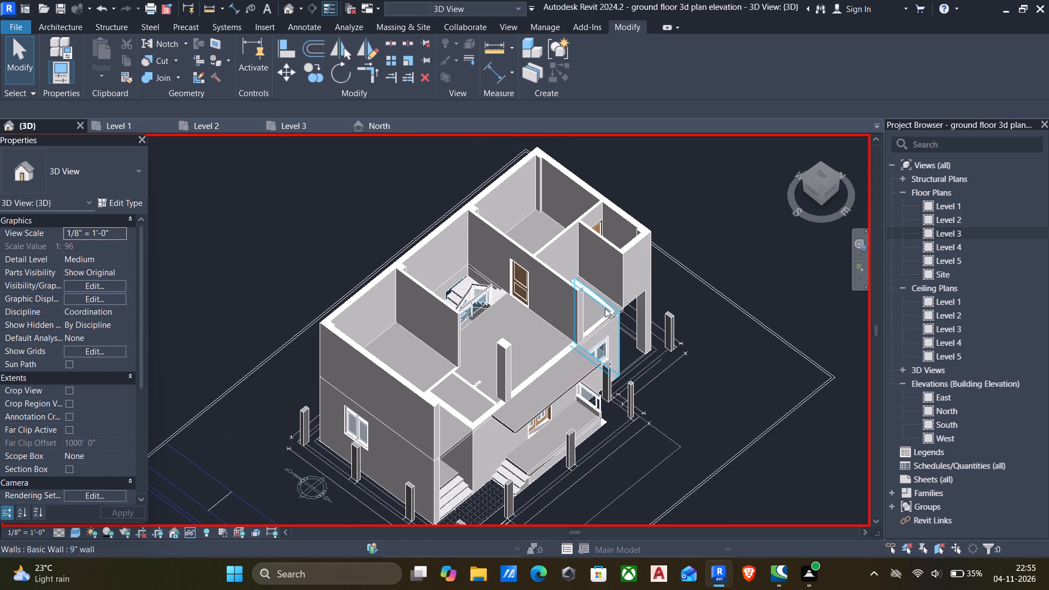
middle_click_drag(605, 308, 476, 304, "shift")
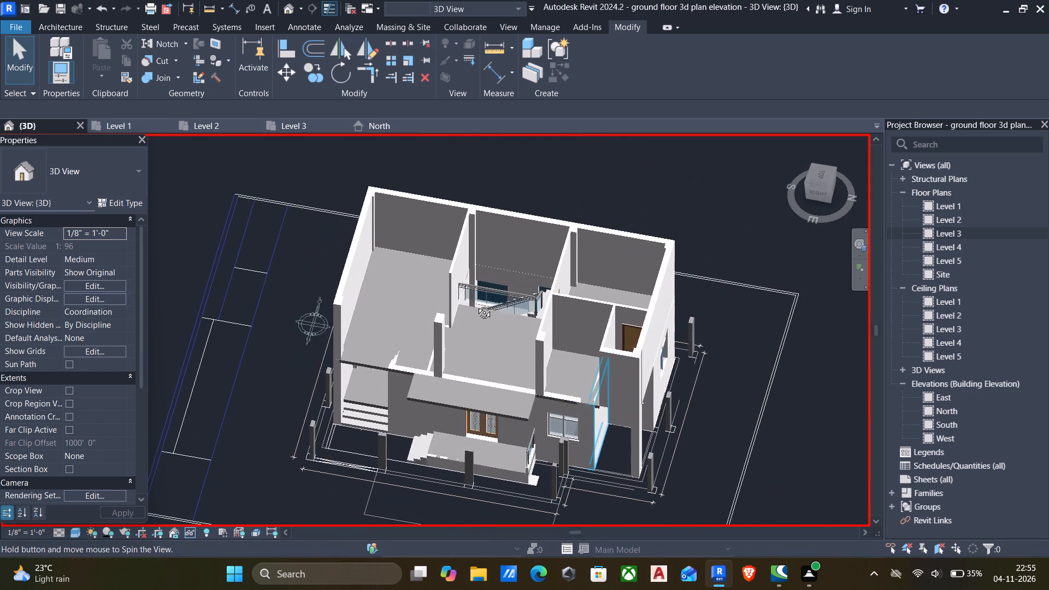
middle_click_drag(476, 304, 529, 302, "shift")
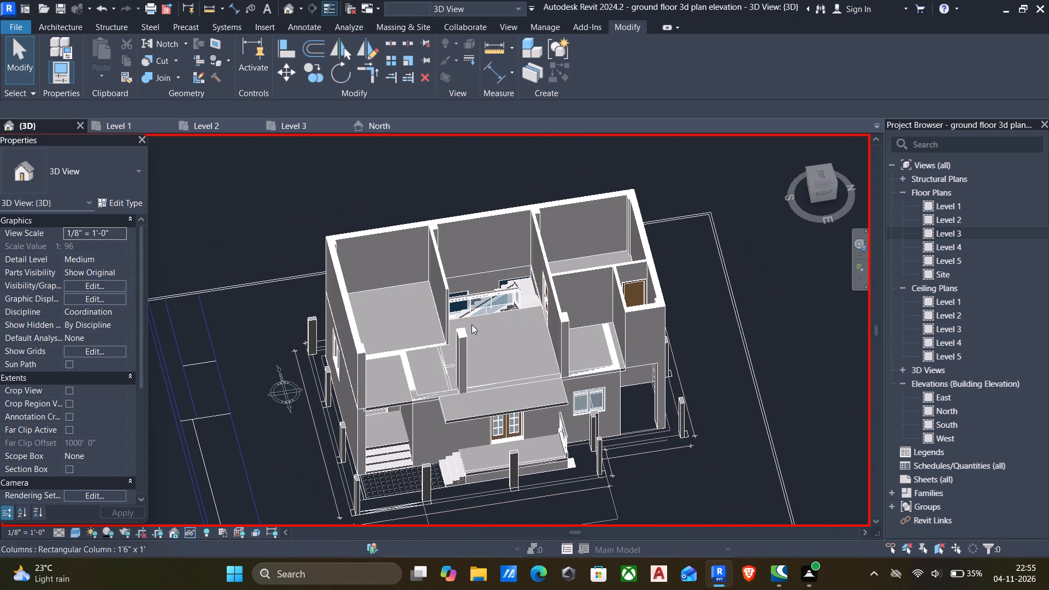
scroll(440, 364, "up", 6)
scroll(448, 338, "down", 6)
middle_click_drag(447, 338, 478, 355)
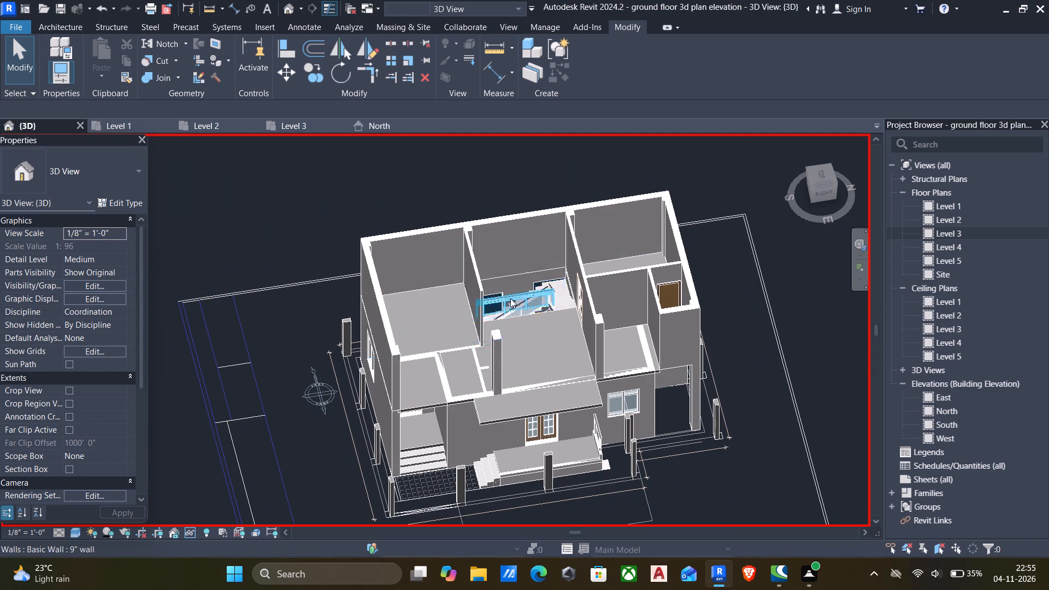
Return to the Level 3 floor plan and examine the layout from the northern rooms to the room south of the stair.
double_click(927, 231)
scroll(653, 265, "down", 16)
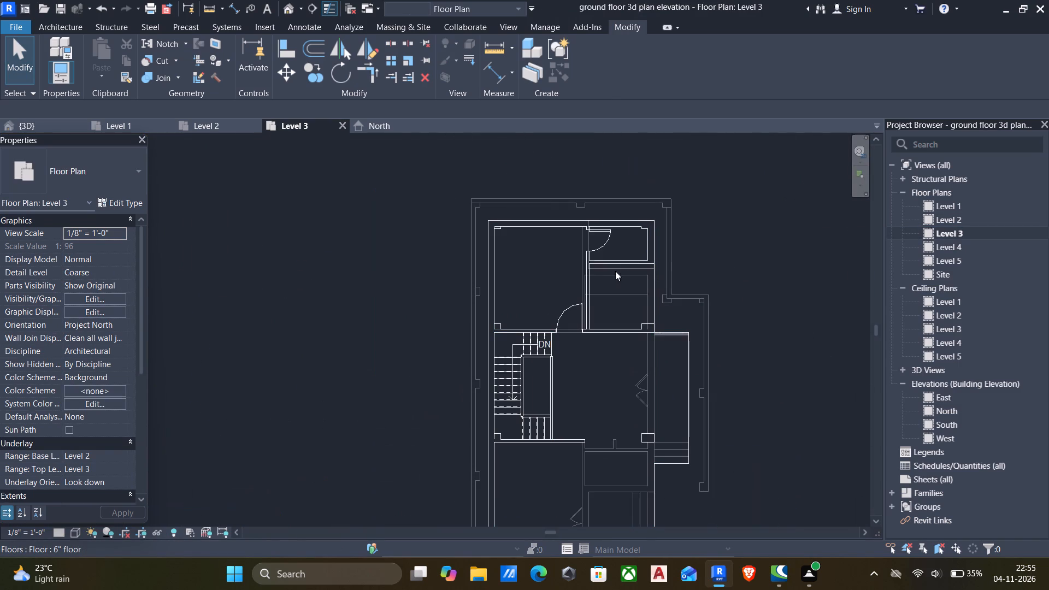
scroll(603, 304, "up", 1)
scroll(617, 333, "down", 1)
middle_click_drag(617, 334, 623, 290)
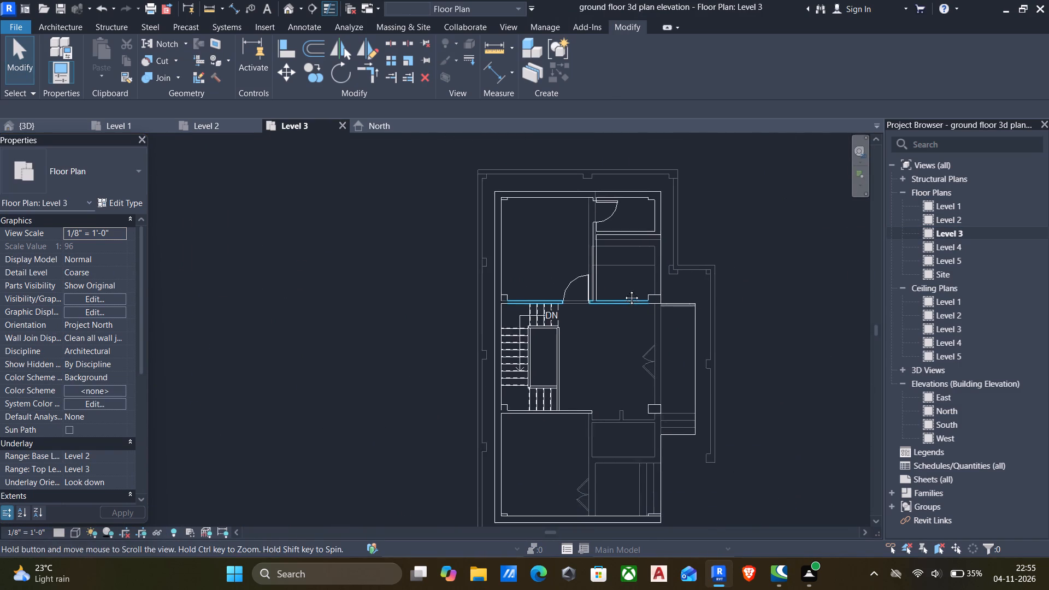
middle_click_drag(623, 290, 624, 285)
scroll(627, 284, "up", 5)
scroll(671, 283, "down", 6)
middle_click_drag(668, 294, 669, 239)
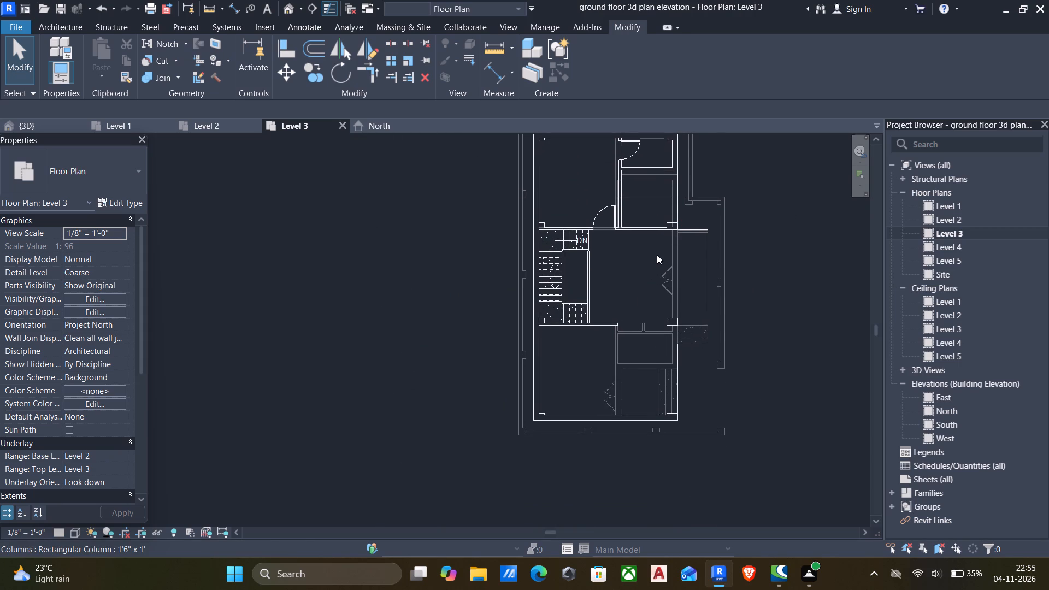
Draw a 6" inner wall about 11'-10" long along the stair hall's east side, ending at the southeast column.
left_click(581, 227)
type("cs")
scroll(673, 245, "up", 5)
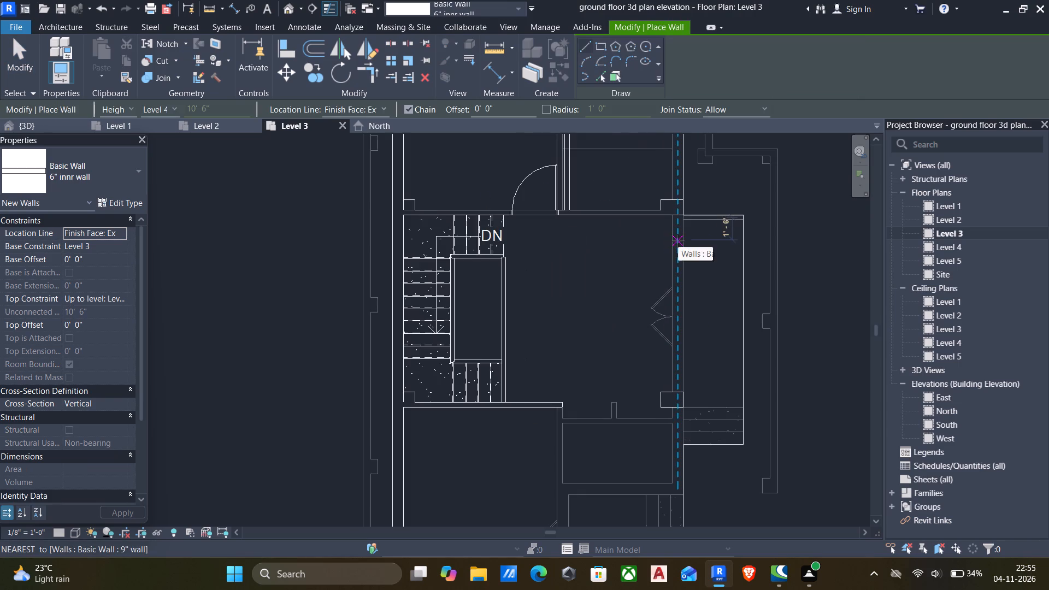
scroll(678, 241, "up", 2)
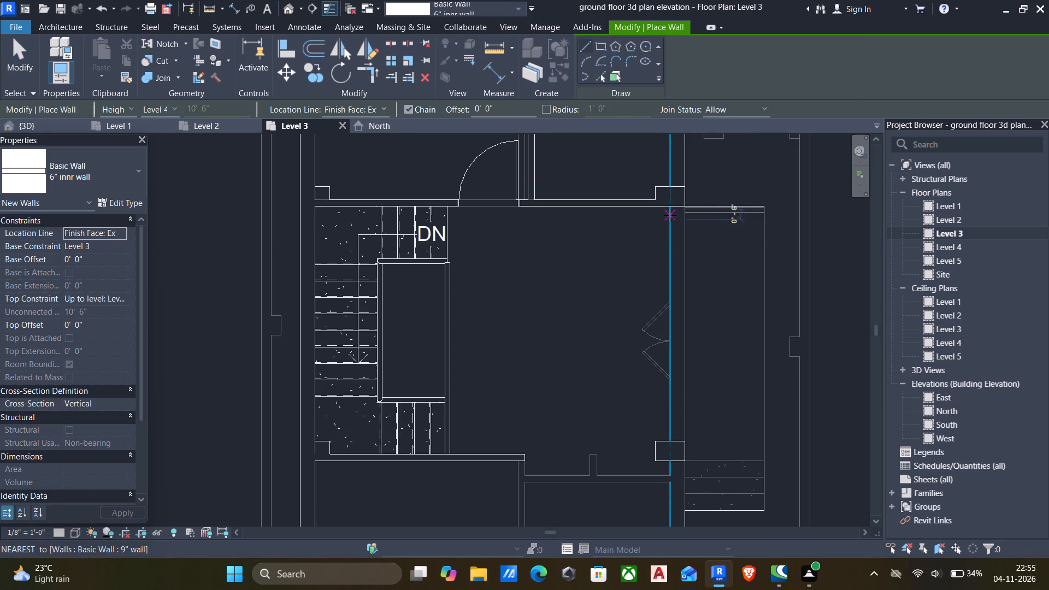
left_click(669, 211)
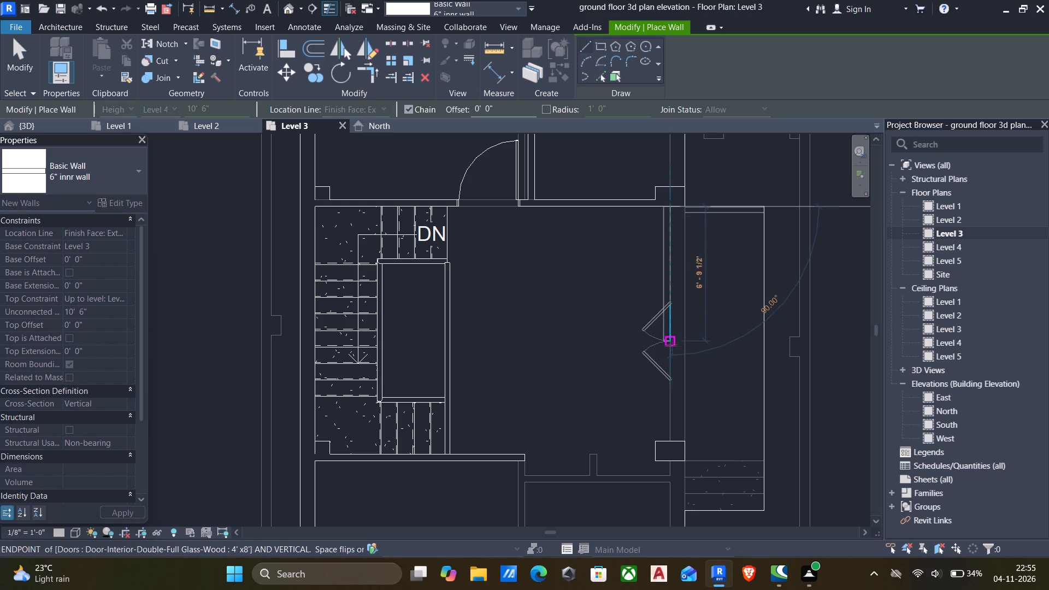
left_click(672, 440)
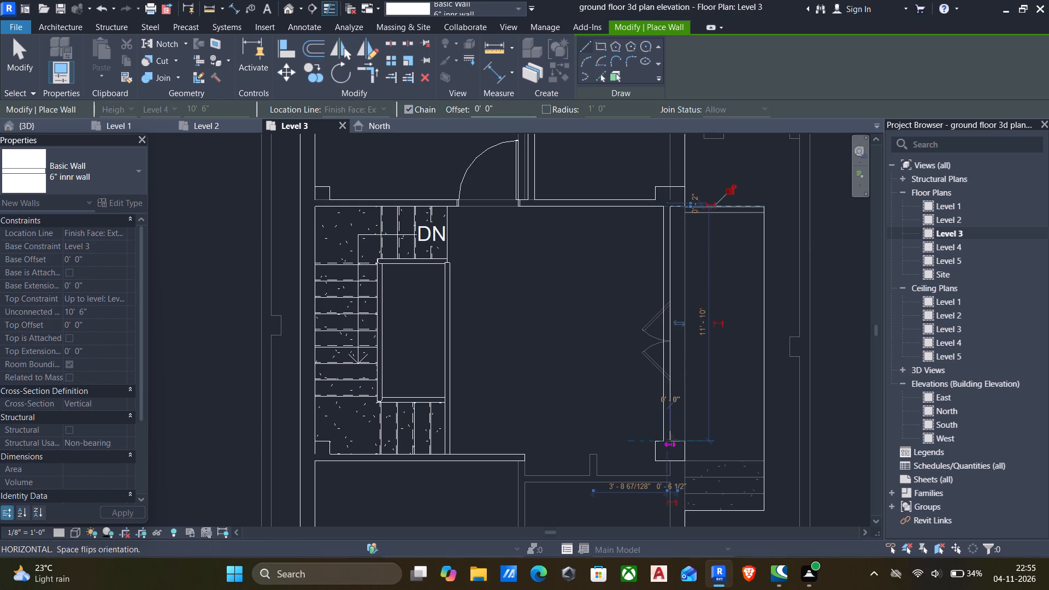
key("Escape")
scroll(671, 440, "down", 6)
middle_click_drag(670, 442, 669, 356)
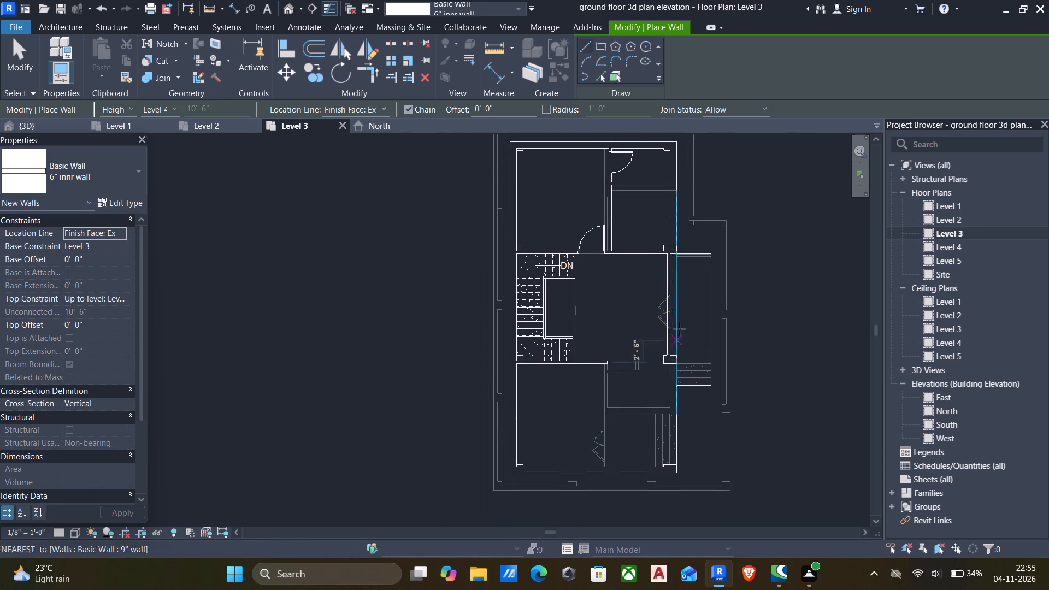
key("Escape")
Extend the 6" inner wall south of the stair eastward until it meets the column at the hall's southeast corner.
scroll(696, 241, "up", 5)
scroll(643, 305, "down", 6)
middle_click_drag(645, 314, 645, 313)
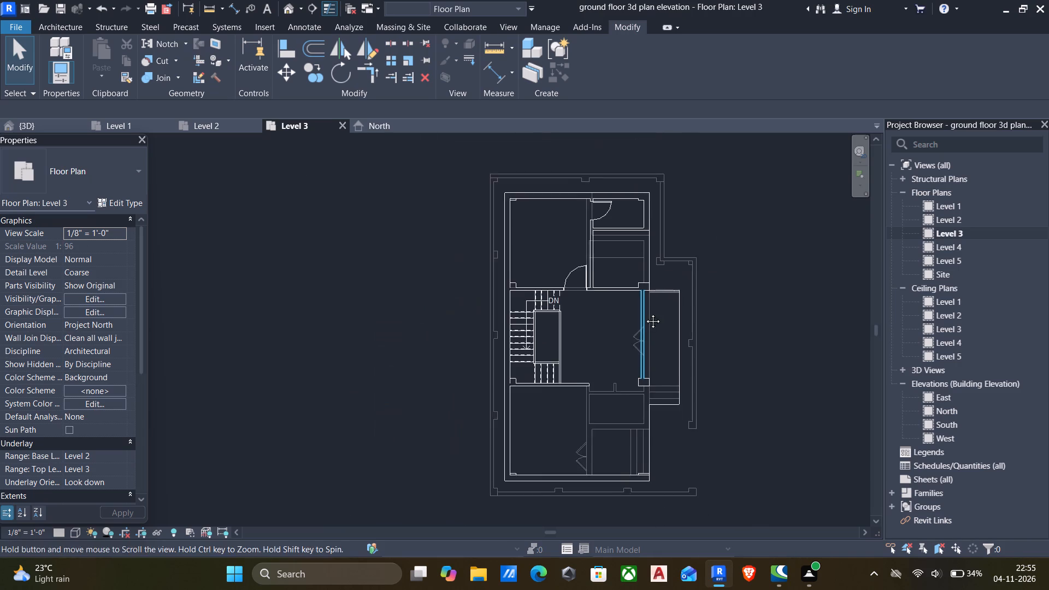
middle_click_drag(645, 313, 655, 261)
middle_click_drag(618, 341, 643, 308)
scroll(644, 305, "up", 3)
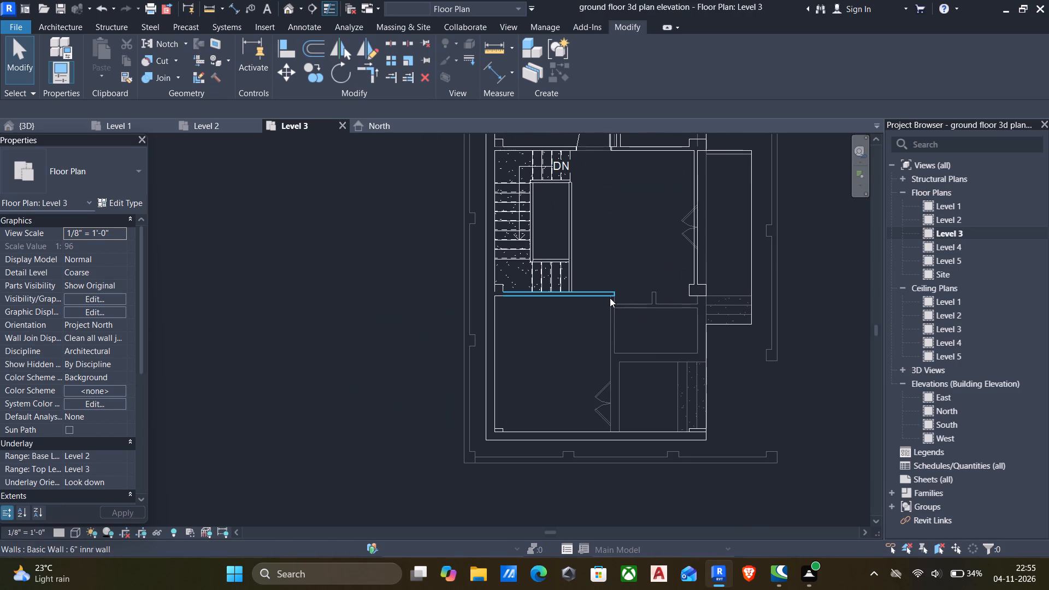
left_click(609, 298)
left_click_drag(616, 292, 641, 292)
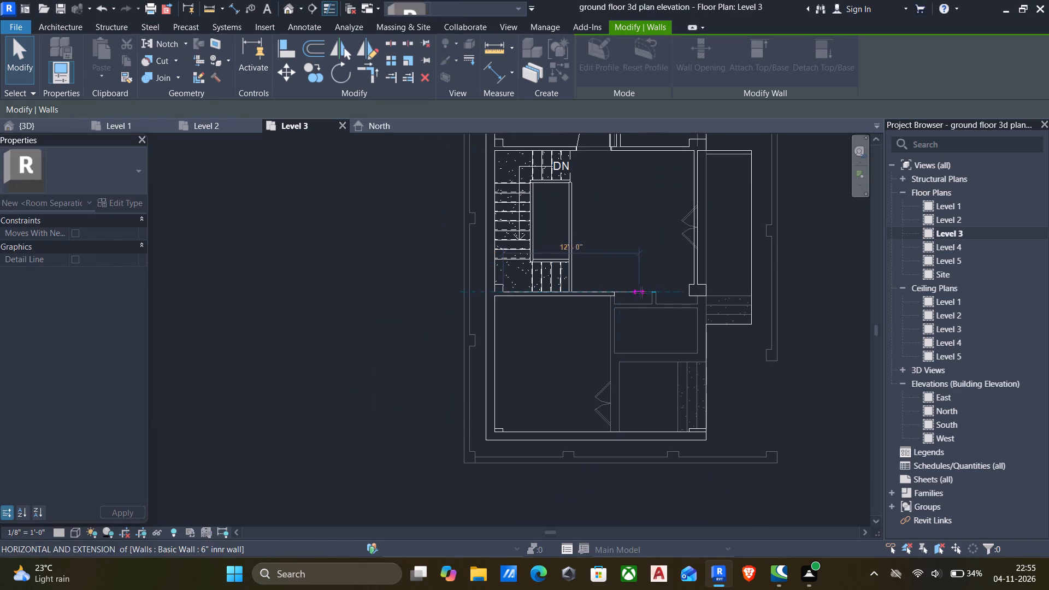
left_click_drag(641, 292, 687, 291)
left_click(659, 333)
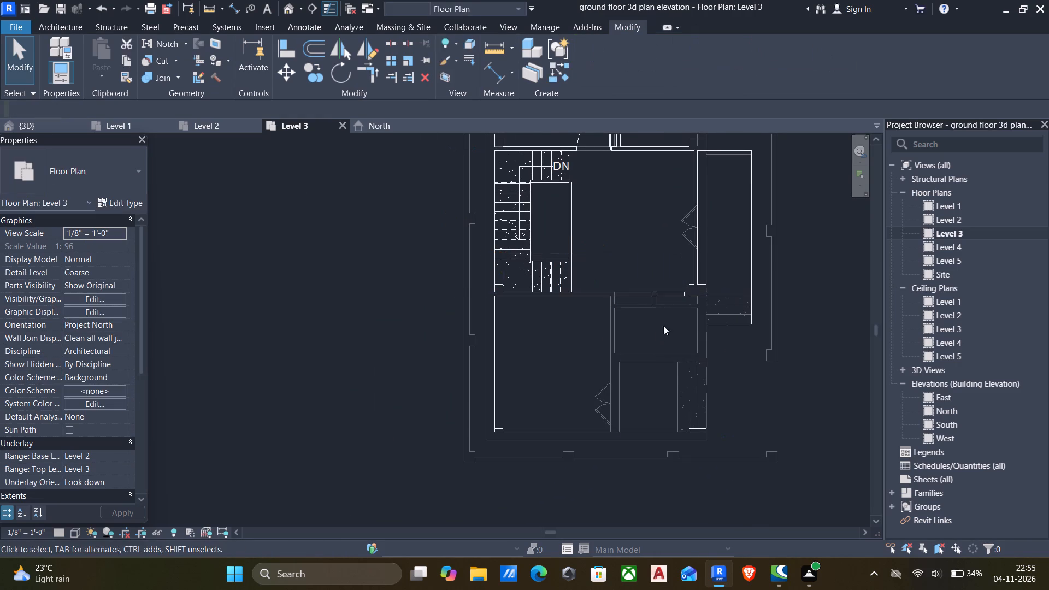
scroll(683, 298, "up", 3)
left_click(682, 293)
left_click_drag(685, 289, 692, 289)
left_click(683, 331)
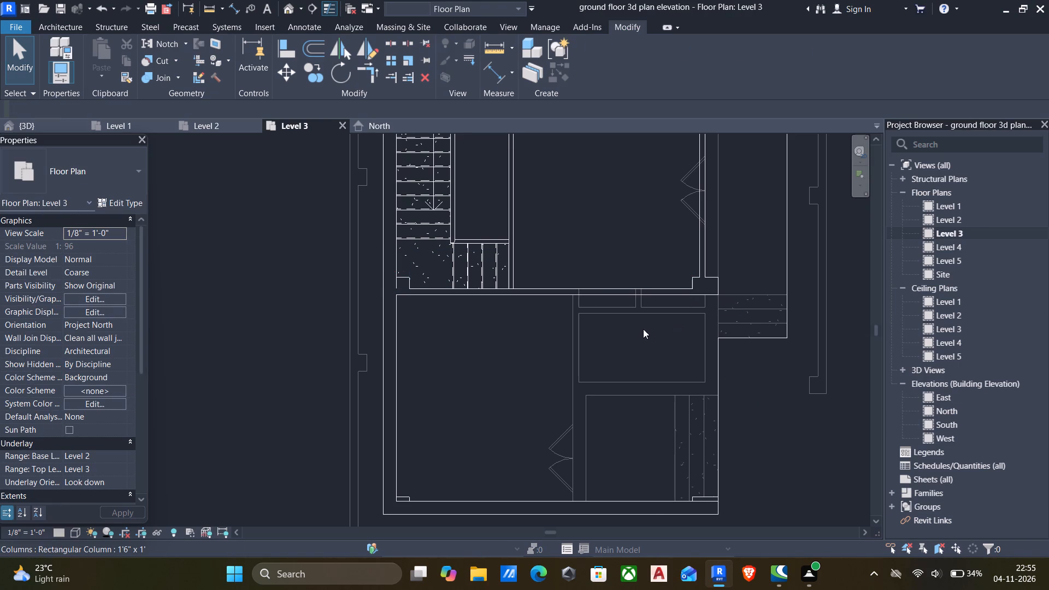
Examine the southern rooms in the Level 3 plan and the upper storey's walls in the 3D view from several angles.
scroll(638, 337, "down", 7)
middle_click_drag(640, 338, 664, 332)
scroll(634, 324, "up", 3)
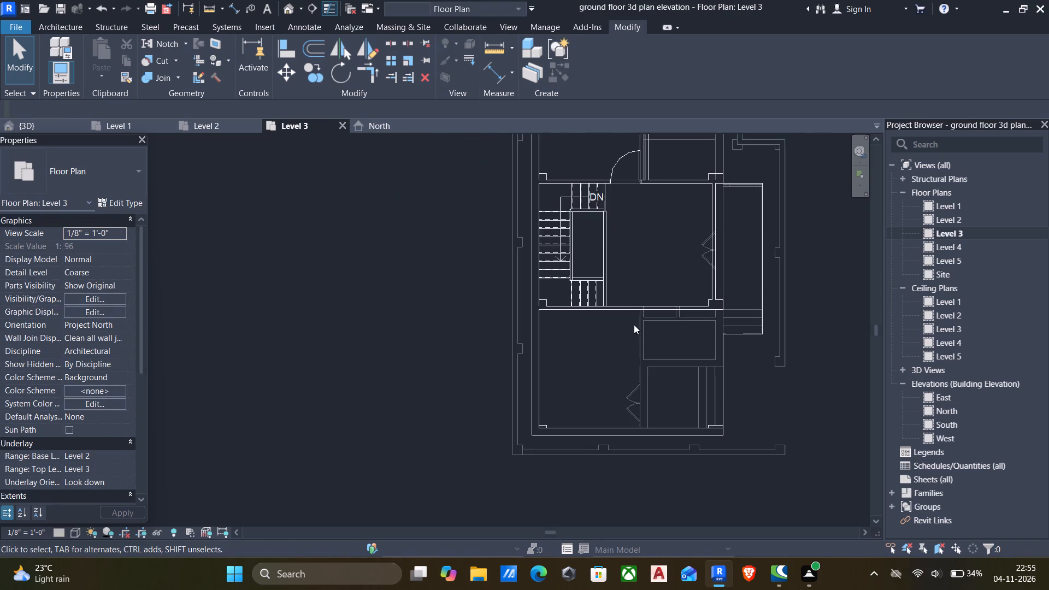
scroll(581, 315, "up", 4)
scroll(683, 318, "down", 5)
middle_click_drag(683, 326, 687, 308)
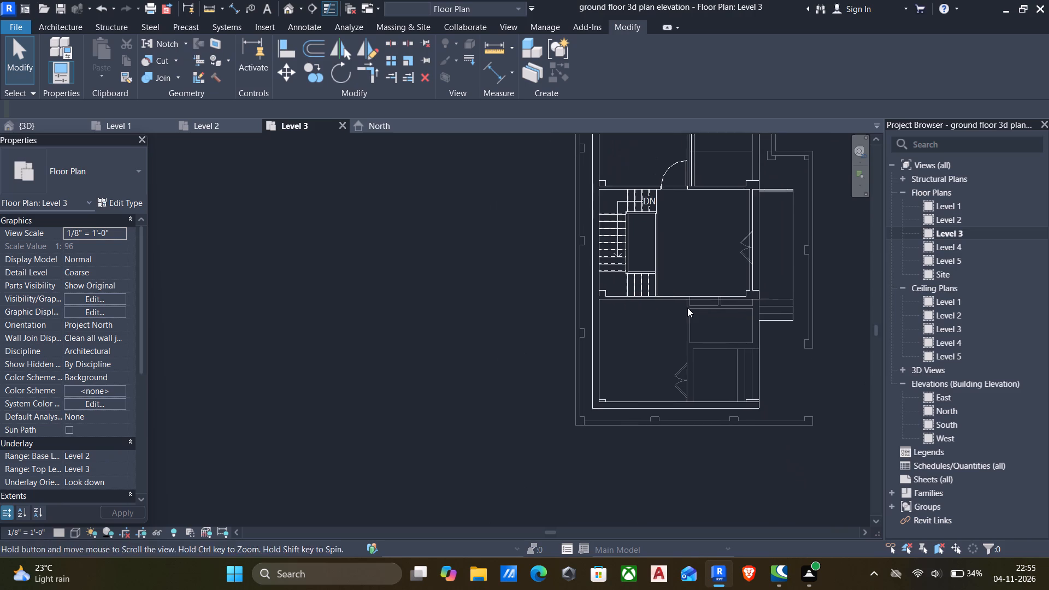
middle_click_drag(687, 308, 687, 309)
scroll(687, 308, "up", 1)
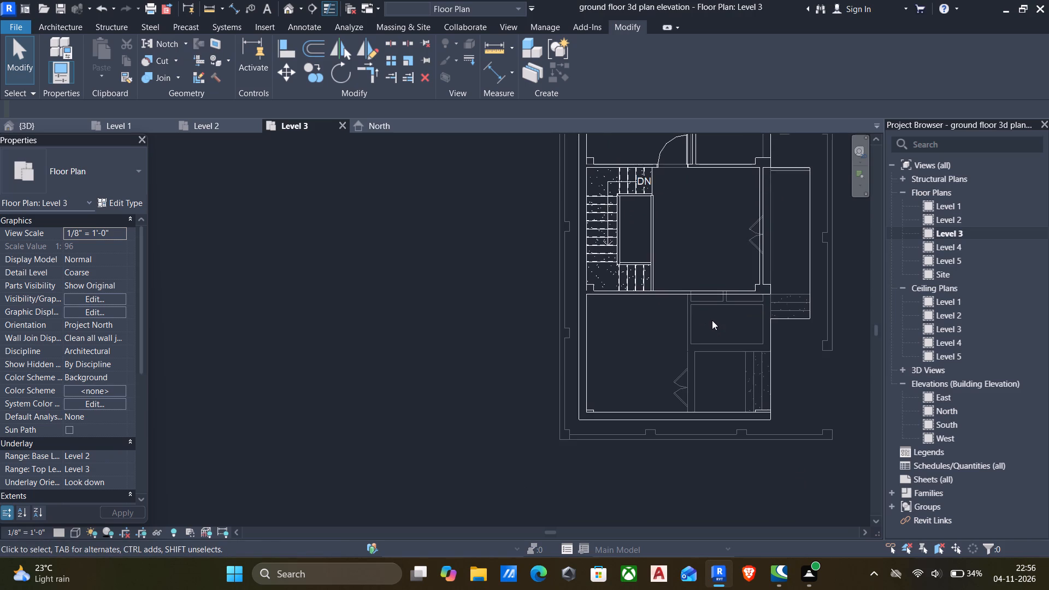
scroll(689, 316, "down", 5)
middle_click_drag(689, 321, 667, 294)
scroll(708, 311, "up", 1)
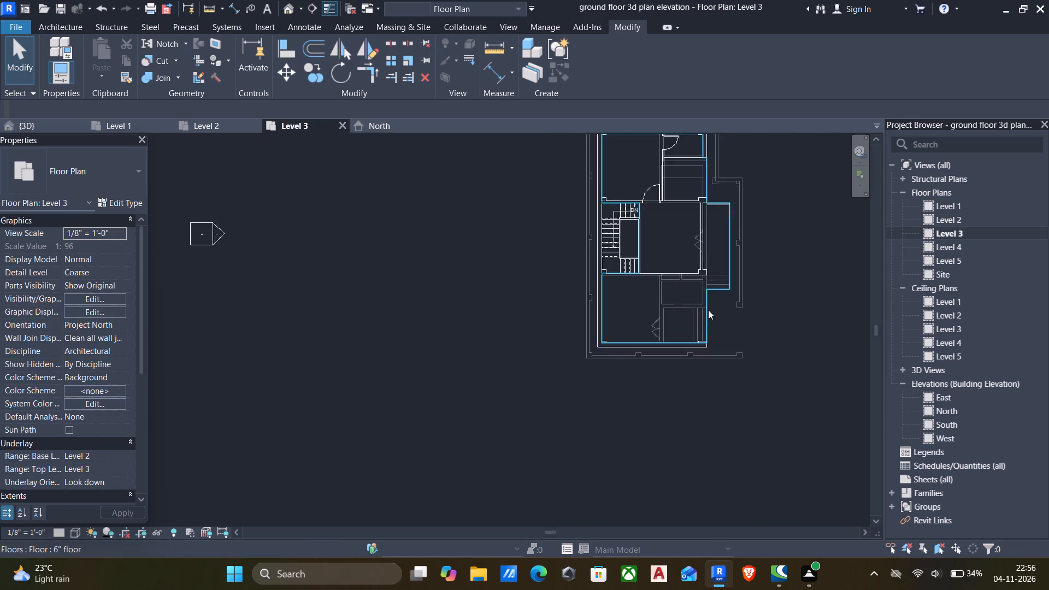
scroll(708, 310, "up", 4)
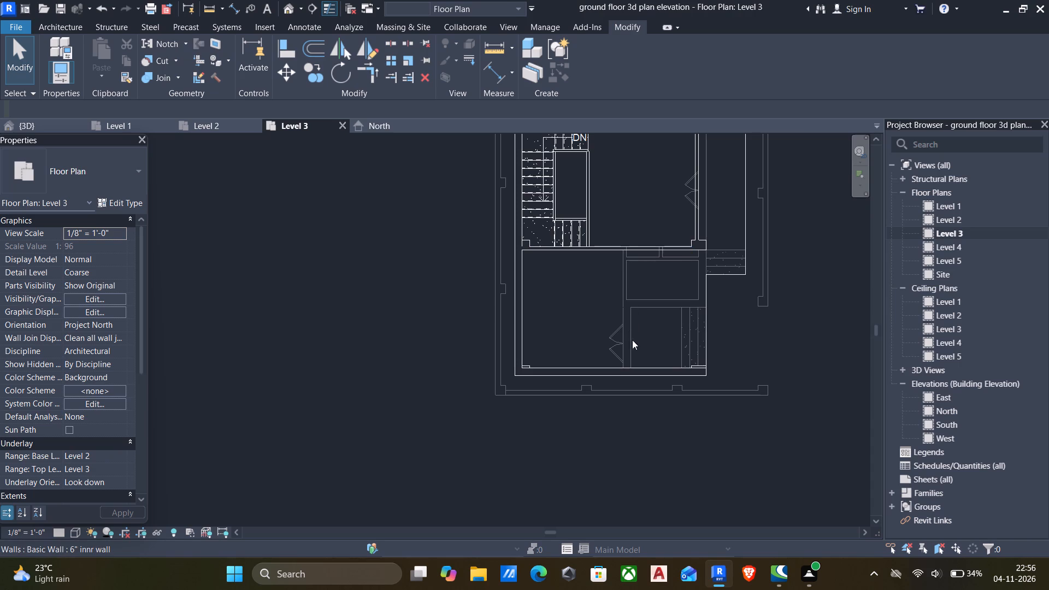
left_click(285, 10)
scroll(461, 266, "down", 6)
middle_click_drag(460, 270, 452, 284, "shift")
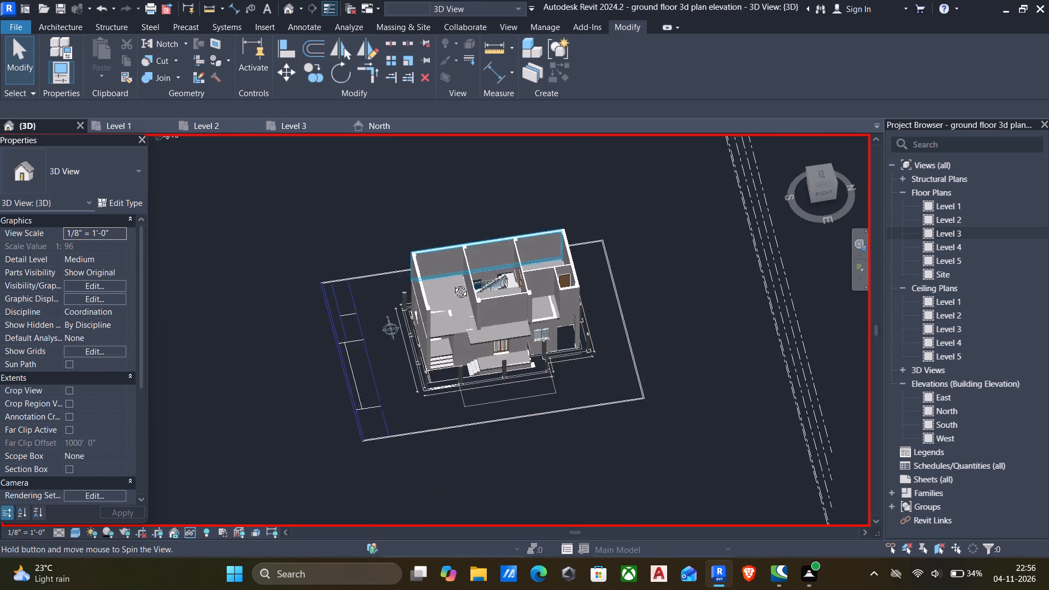
middle_click_drag(452, 284, 496, 251, "shift")
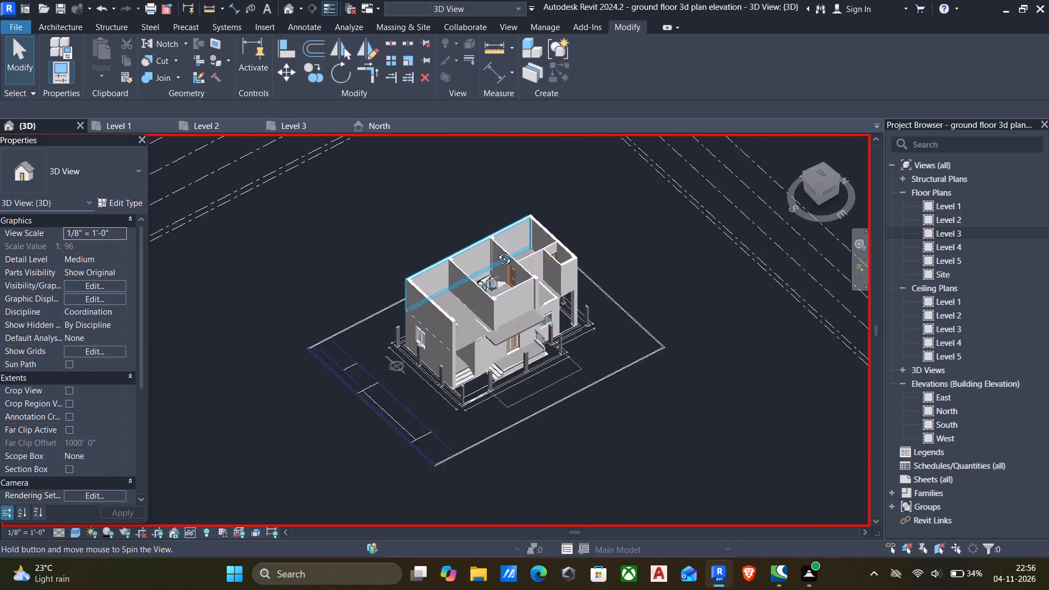
middle_click_drag(496, 251, 457, 316, "shift")
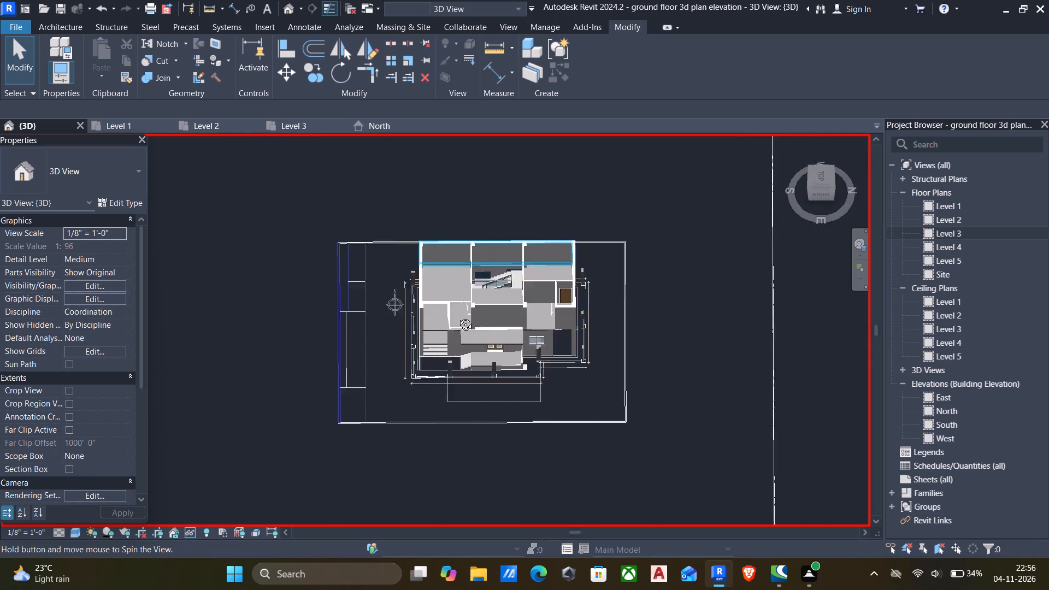
middle_click_drag(457, 316, 473, 317, "shift")
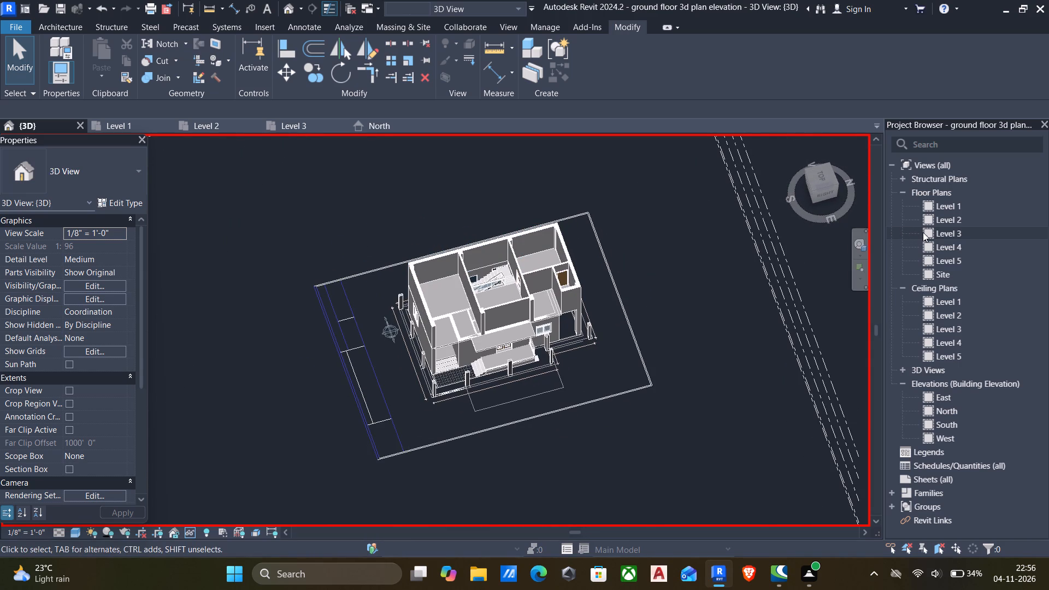
On Level 3, draw a 9" wall about 12'-0" long along the south room's east floor edge, flipped to the inside.
double_click(923, 232)
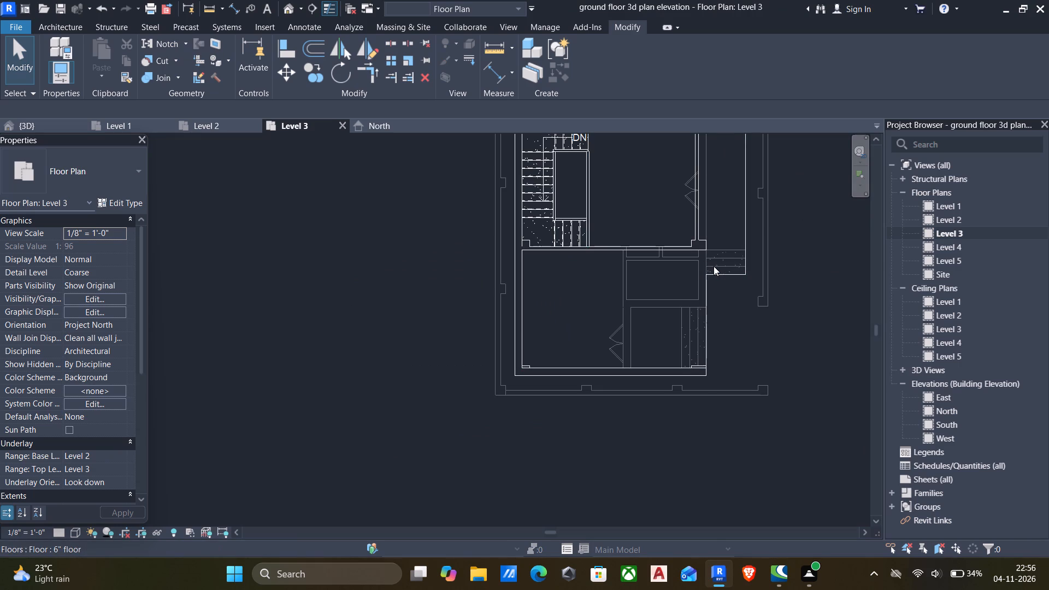
left_click(650, 371)
key("c")
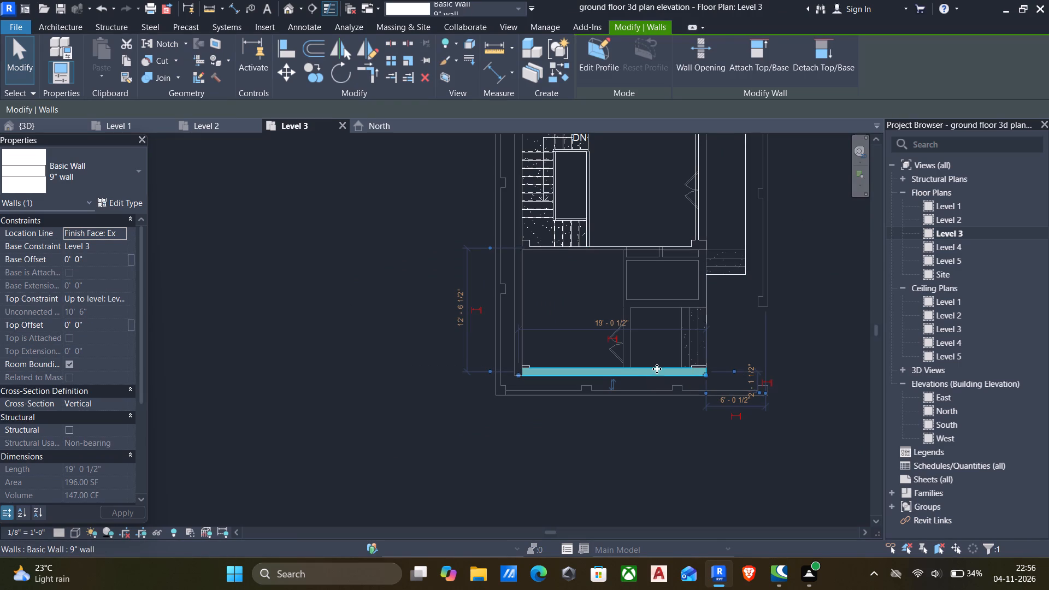
key("s")
scroll(703, 369, "up", 9)
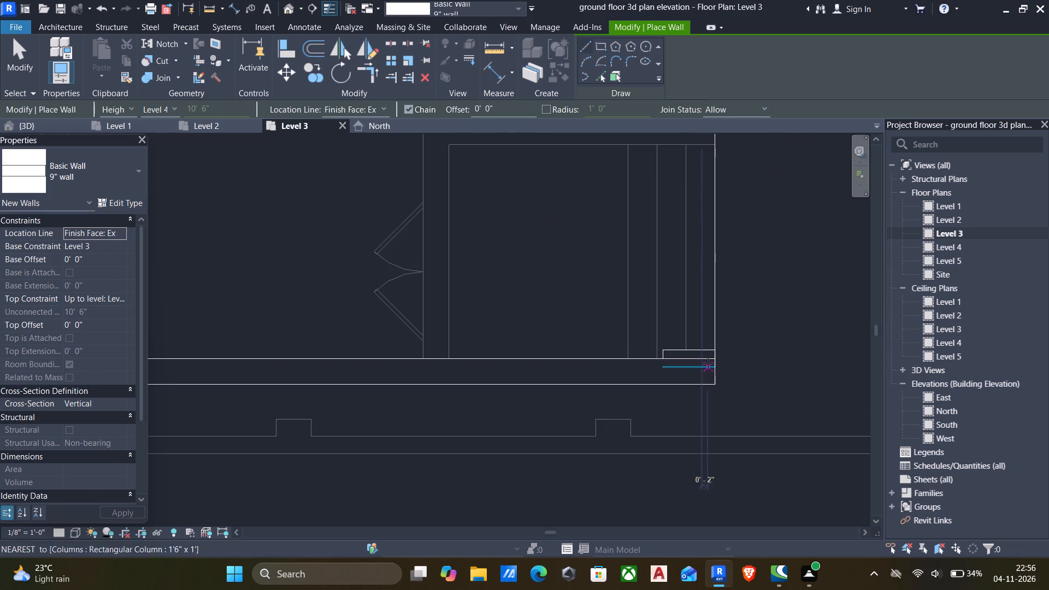
left_click(715, 360)
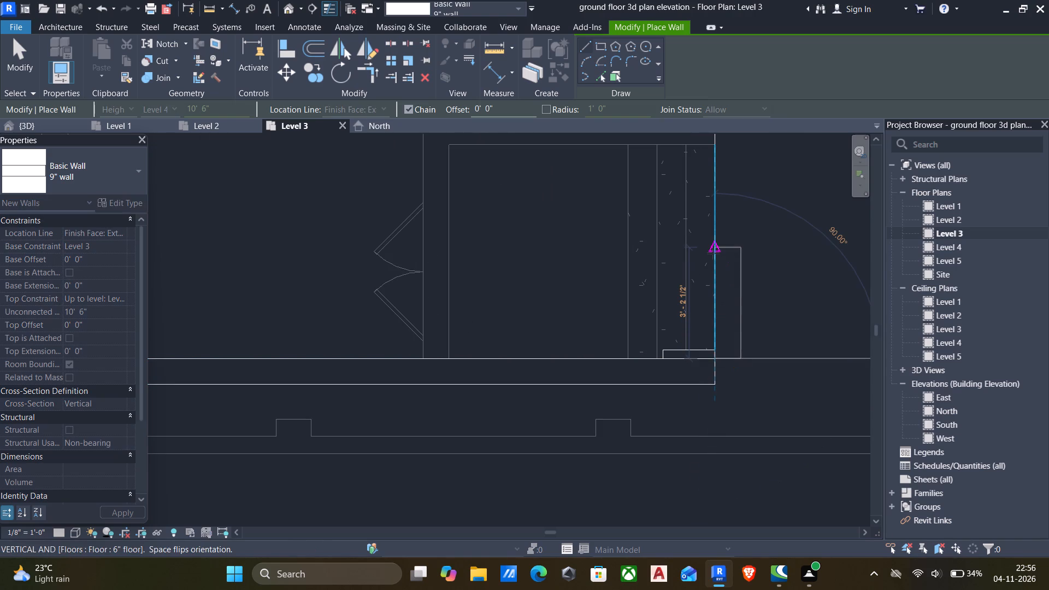
key("space")
scroll(713, 253, "down", 3)
middle_click_drag(714, 255, 729, 400)
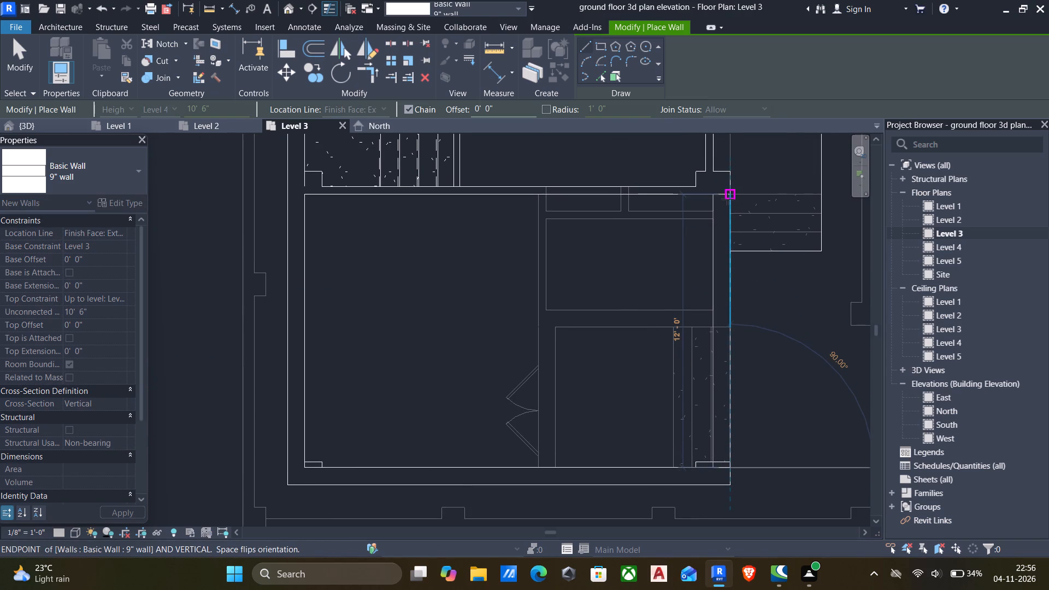
left_click(727, 199)
key("Escape")
scroll(741, 227, "down", 2)
key("Escape")
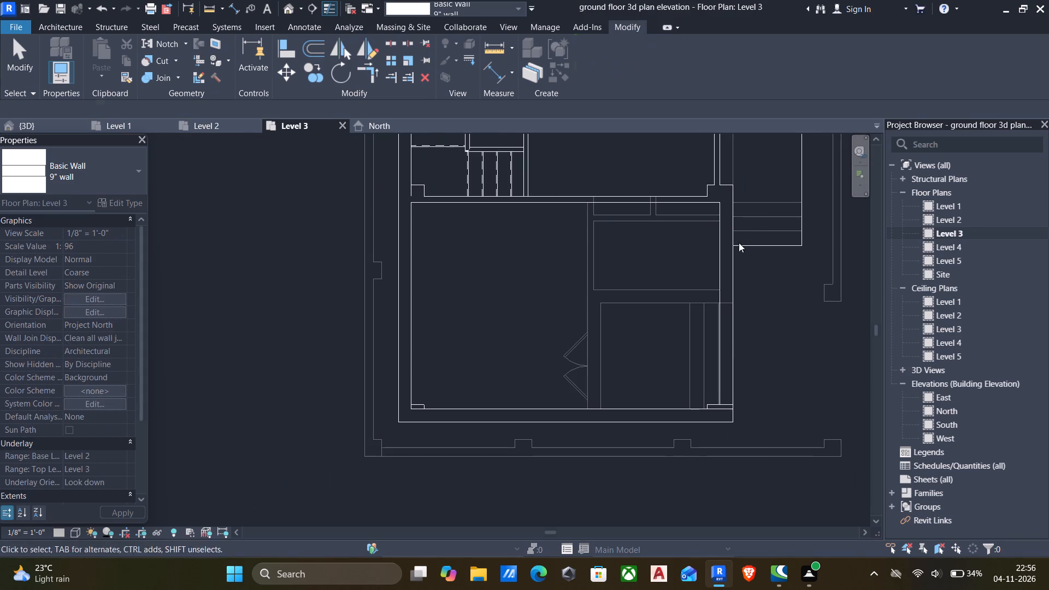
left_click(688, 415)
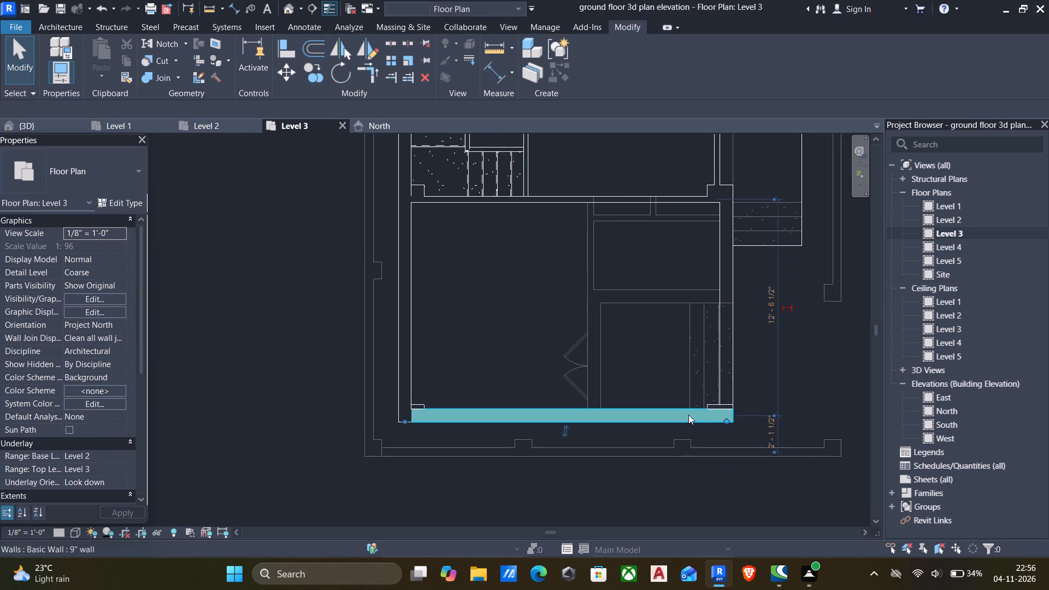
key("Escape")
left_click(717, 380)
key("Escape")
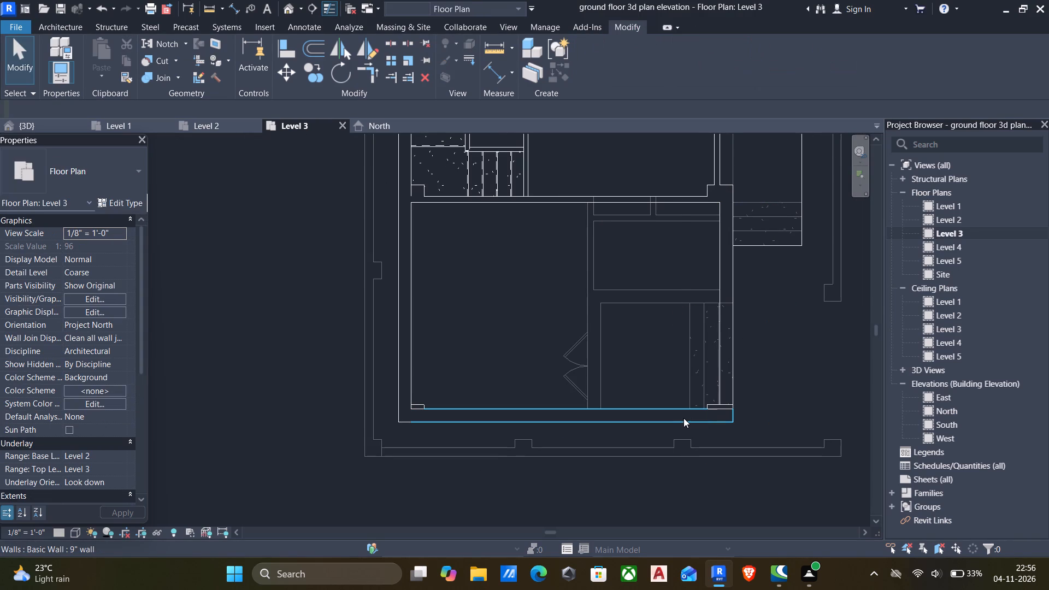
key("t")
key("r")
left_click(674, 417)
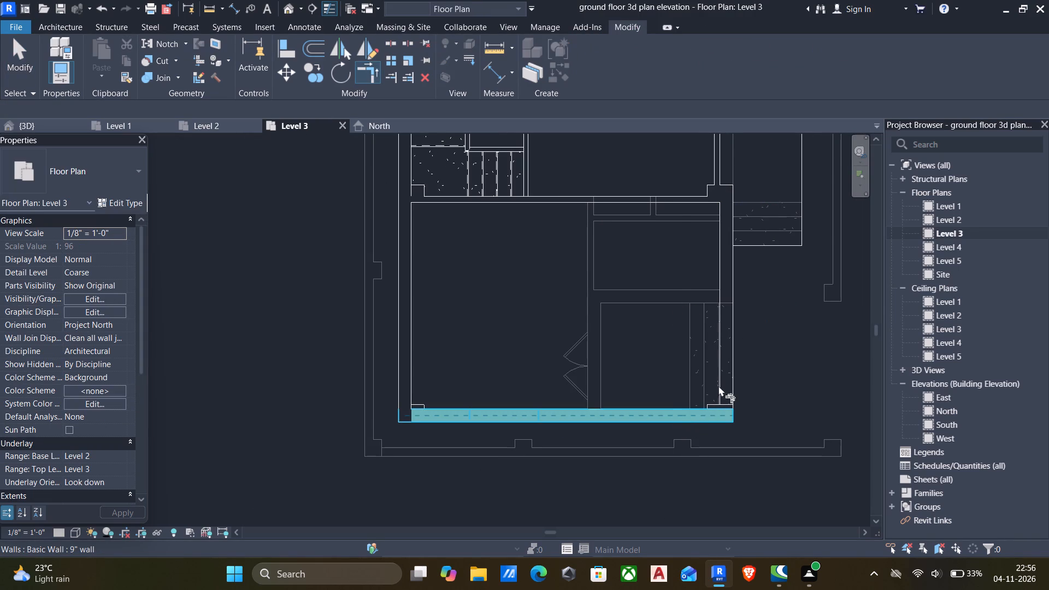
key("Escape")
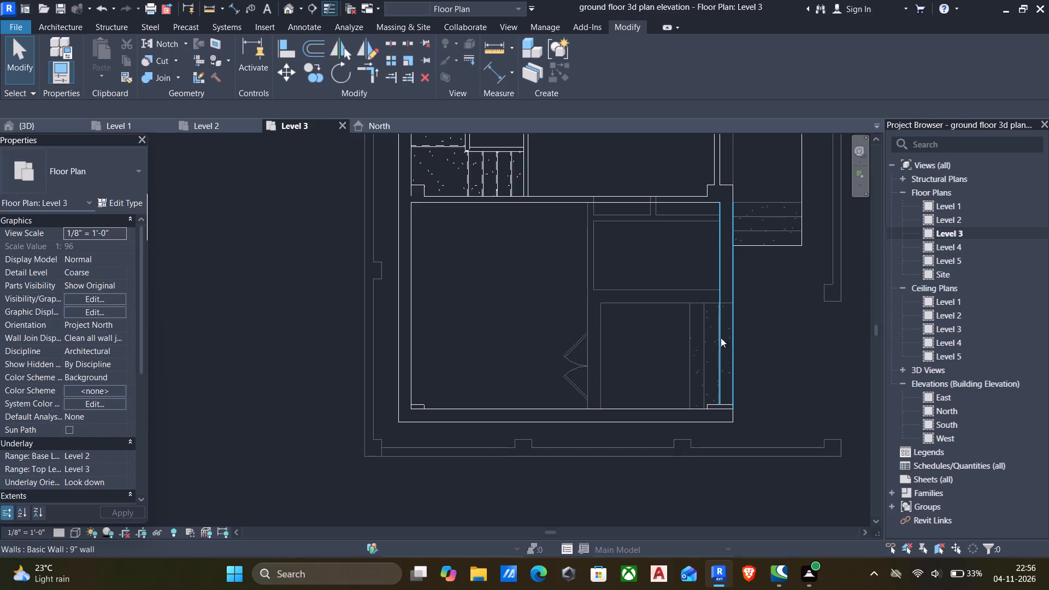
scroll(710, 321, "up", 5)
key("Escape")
Examine the whole Level 3 layout, including the south room, the stair hall and the northern rooms.
scroll(758, 309, "down", 6)
middle_click_drag(749, 334, 742, 417)
scroll(712, 373, "down", 2)
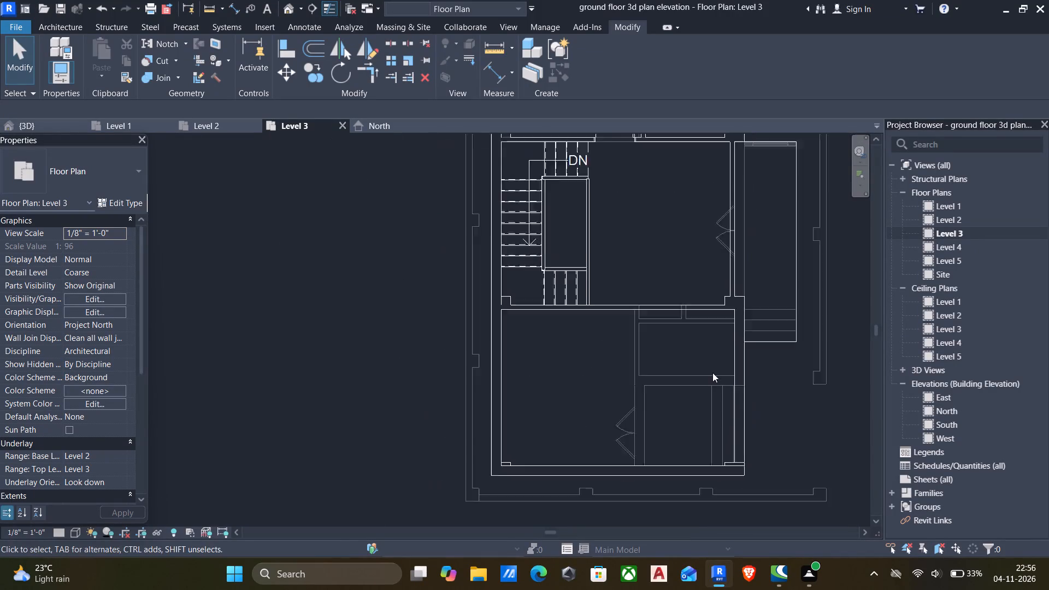
scroll(712, 373, "down", 3)
middle_click_drag(712, 373, 693, 356)
scroll(686, 320, "up", 4)
scroll(716, 291, "down", 5)
middle_click_drag(712, 308, 711, 333)
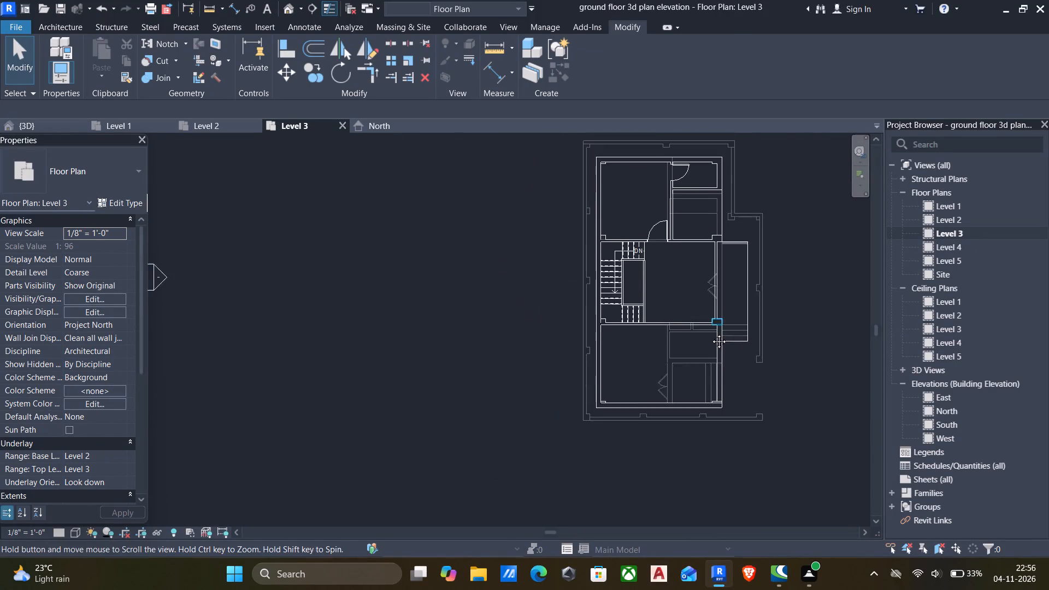
middle_click_drag(711, 333, 712, 343)
scroll(740, 281, "up", 3)
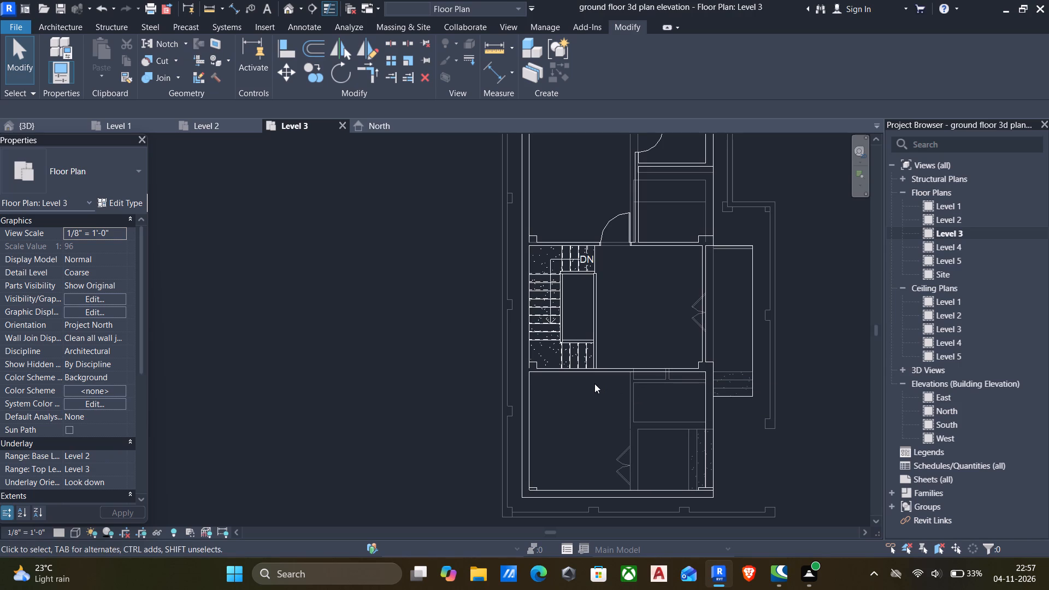
scroll(593, 385, "down", 1)
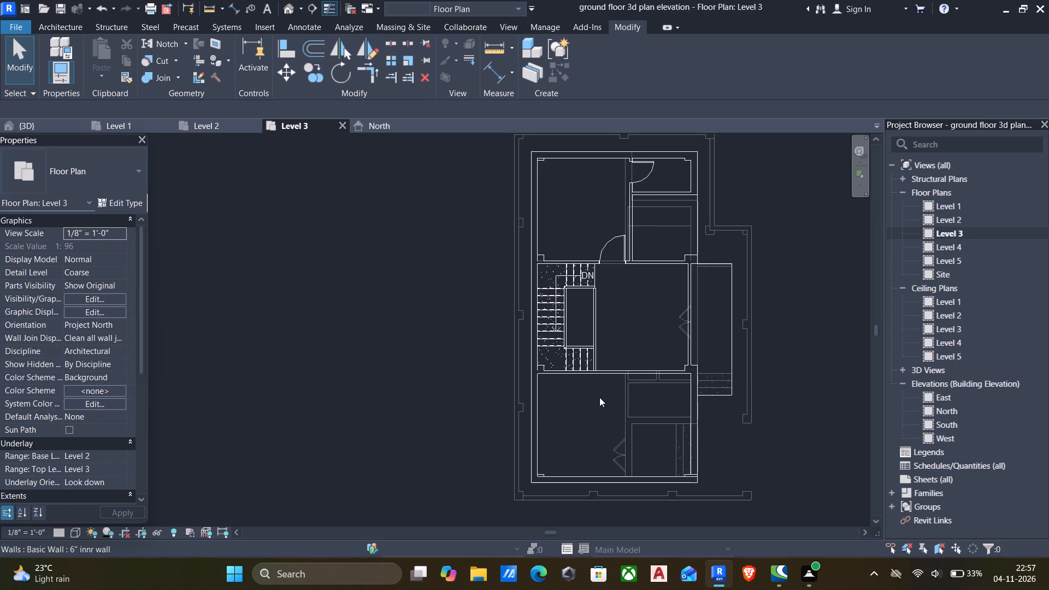
Check the south room's clear east-west width with a trial aligned dimension between its outer walls' inner faces.
key("d")
key("i")
scroll(543, 414, "up", 2)
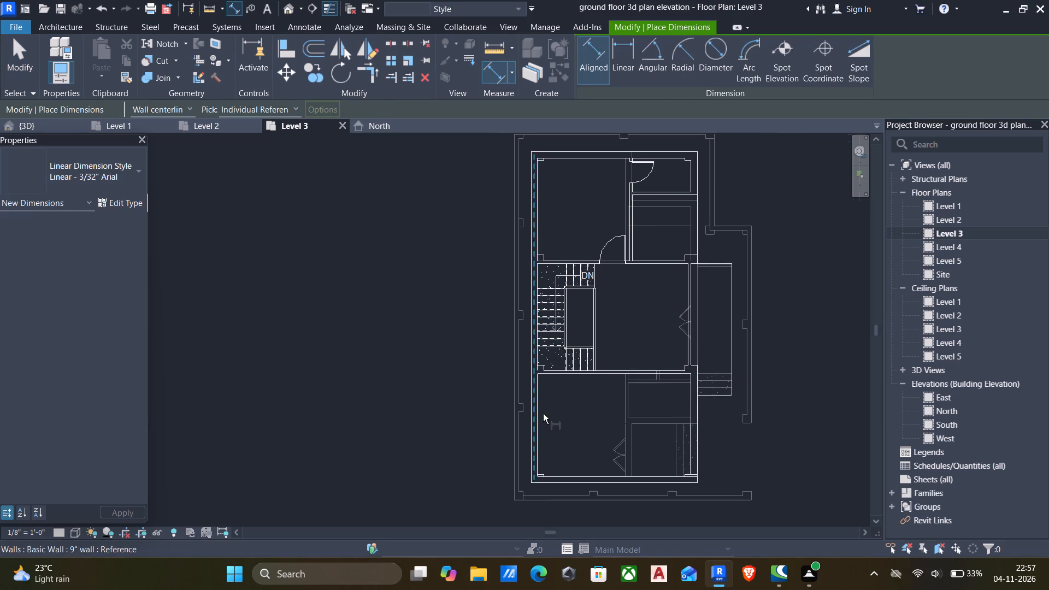
scroll(543, 414, "up", 2)
key("Tab")
left_click(537, 418)
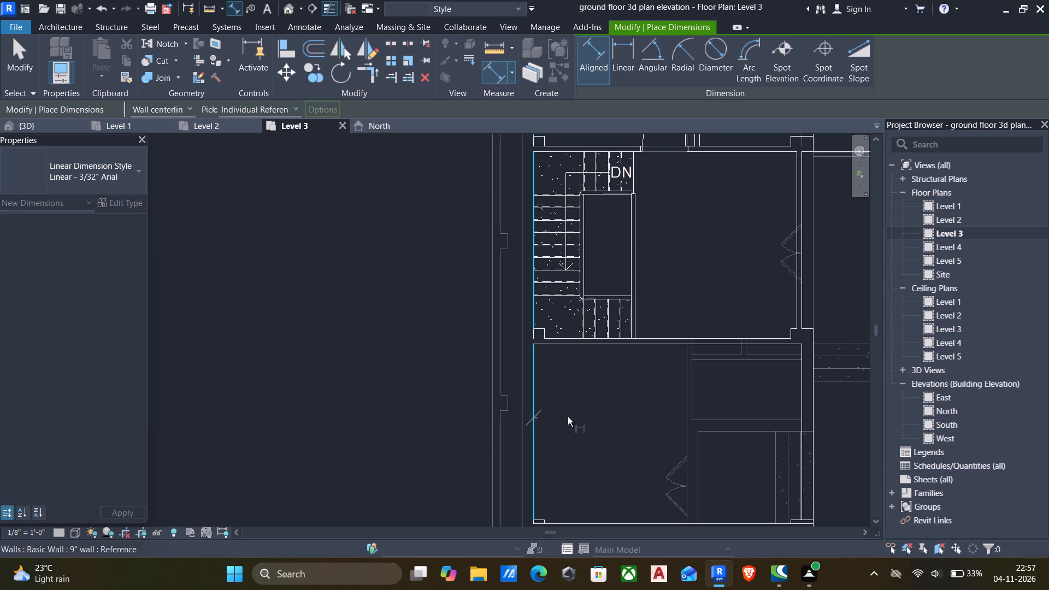
key("Tab")
left_click(800, 413)
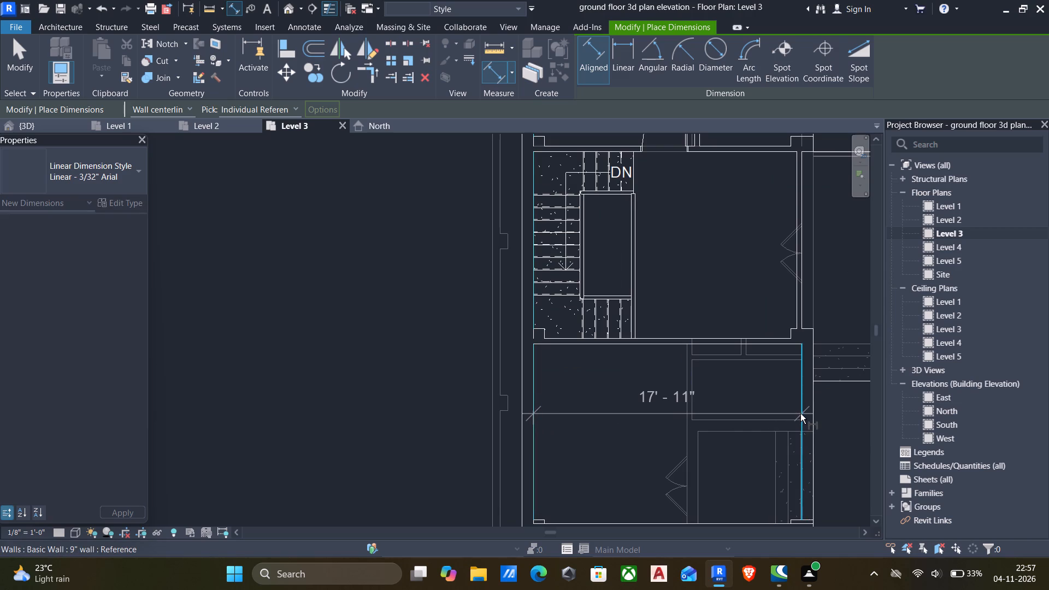
key("Escape")
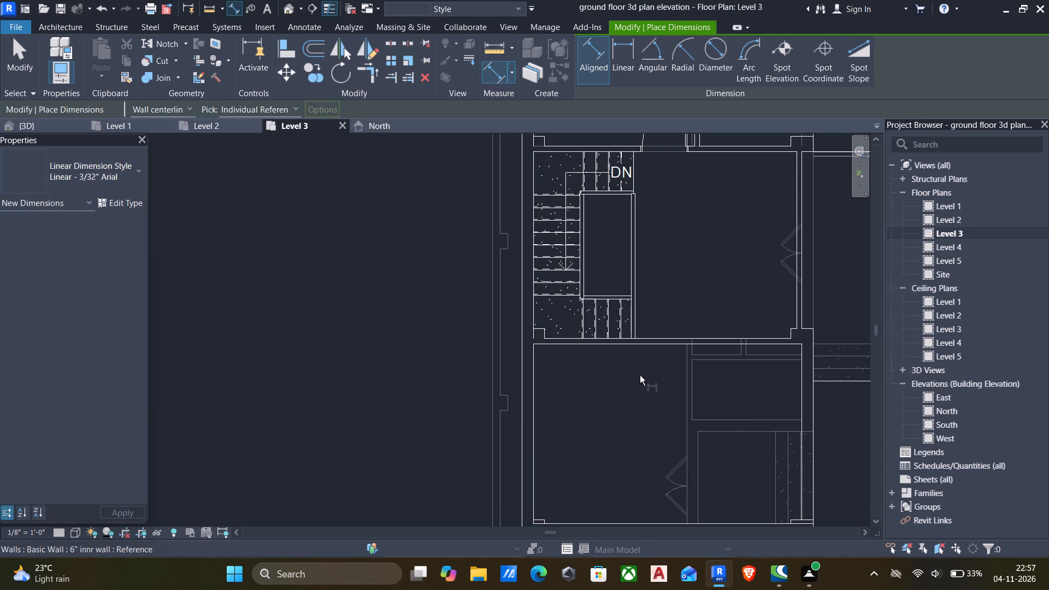
key("Escape")
key("Escape")
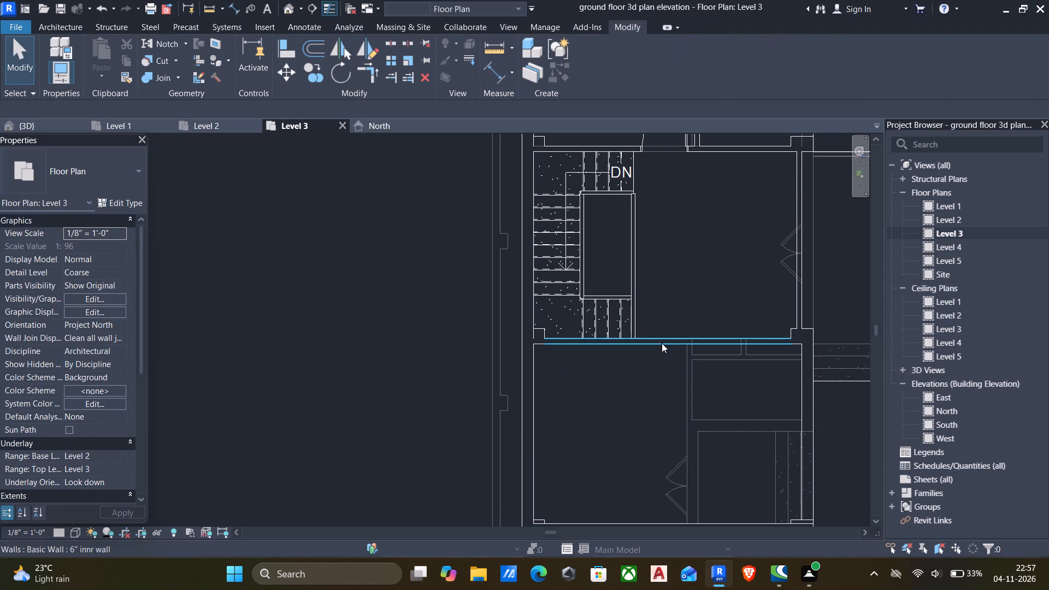
Draw a 6" inner wall about 12'-0" long north-south across the south room, from the hall wall to the south outer wall.
left_click(662, 343)
key("c")
key("s")
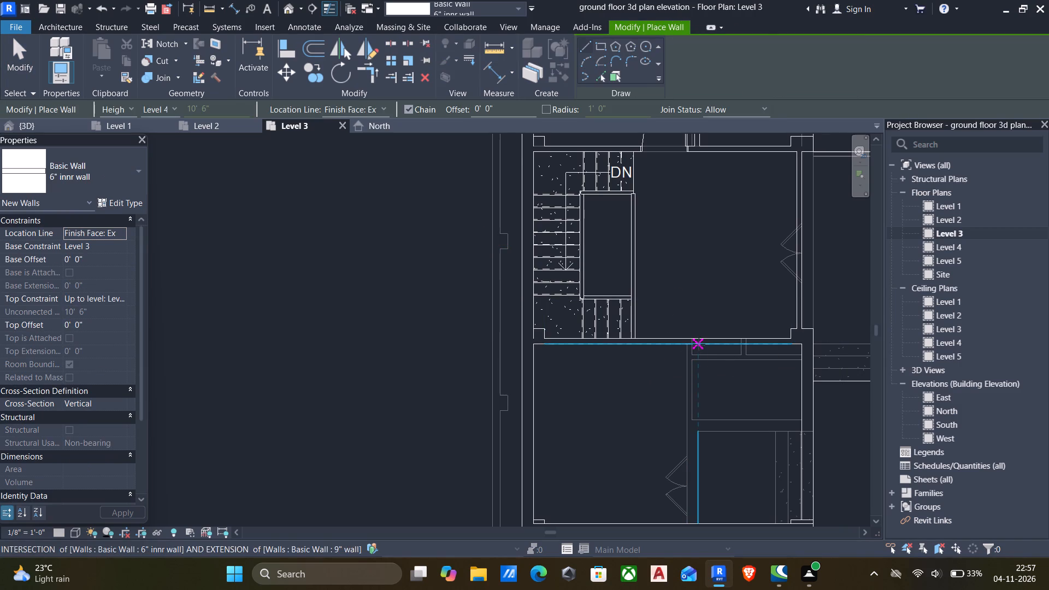
left_click(699, 344)
scroll(699, 409, "down", 4)
middle_click_drag(699, 409, 697, 359)
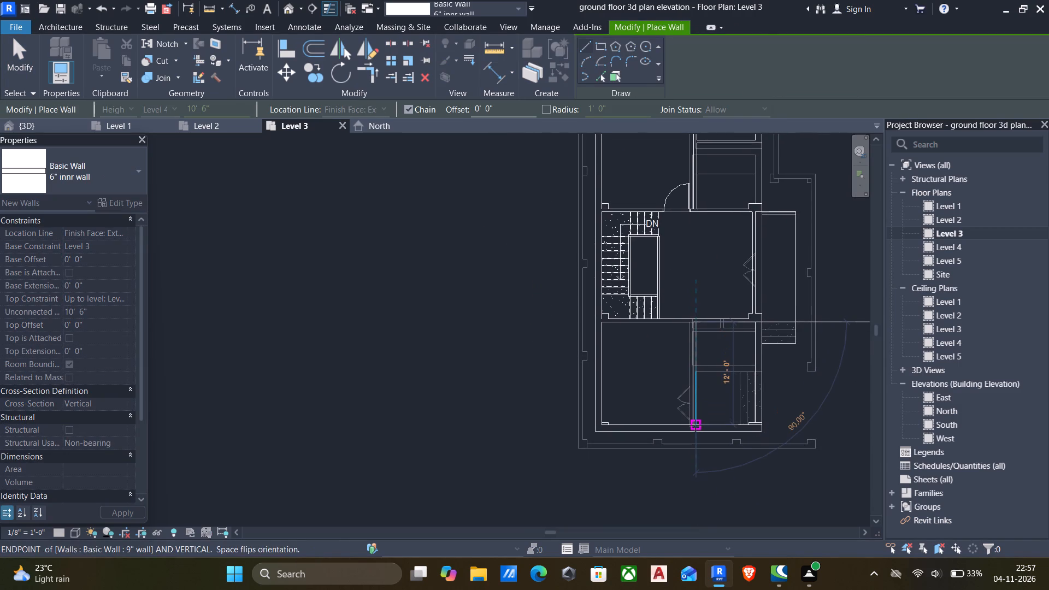
left_click(695, 426)
key("Escape")
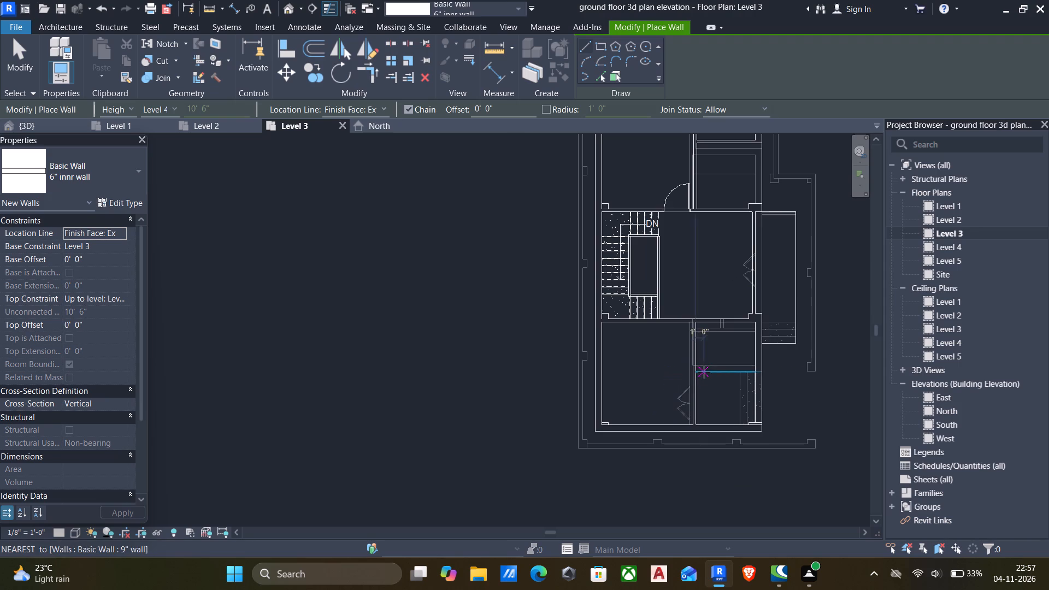
key("Escape")
scroll(704, 372, "up", 5)
key("Escape")
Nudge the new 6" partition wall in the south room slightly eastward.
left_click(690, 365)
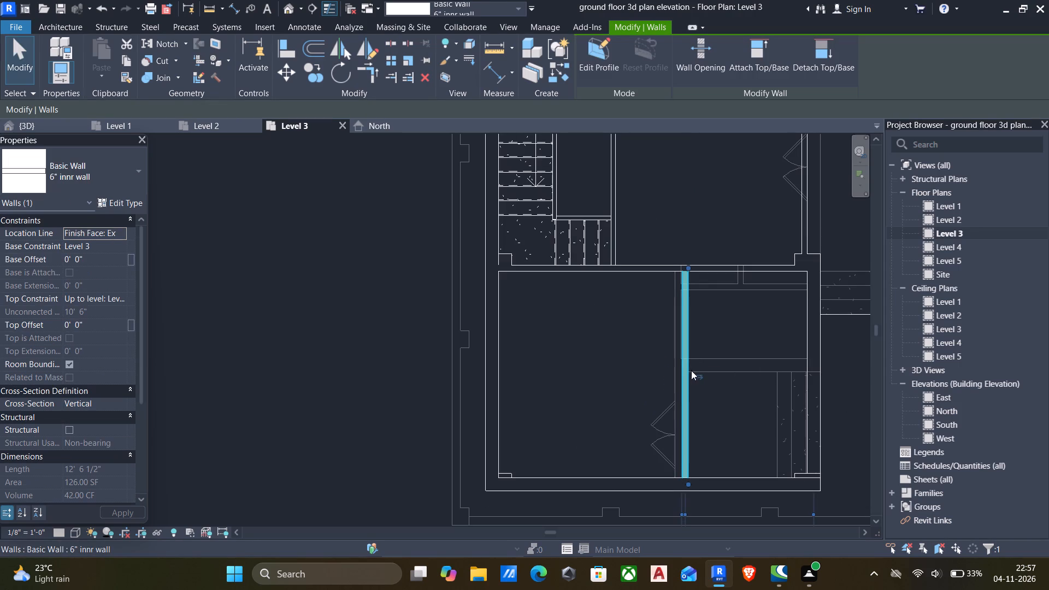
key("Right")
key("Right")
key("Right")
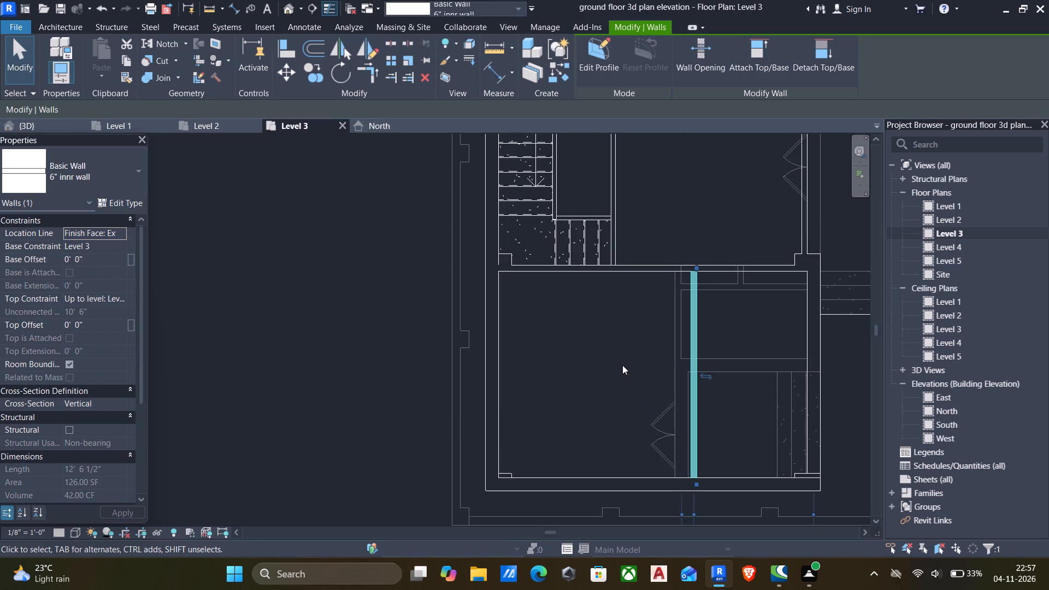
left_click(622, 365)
Place an aligned dimension from the west outer wall's inner face to the new partition's west face in the south room.
type("di")
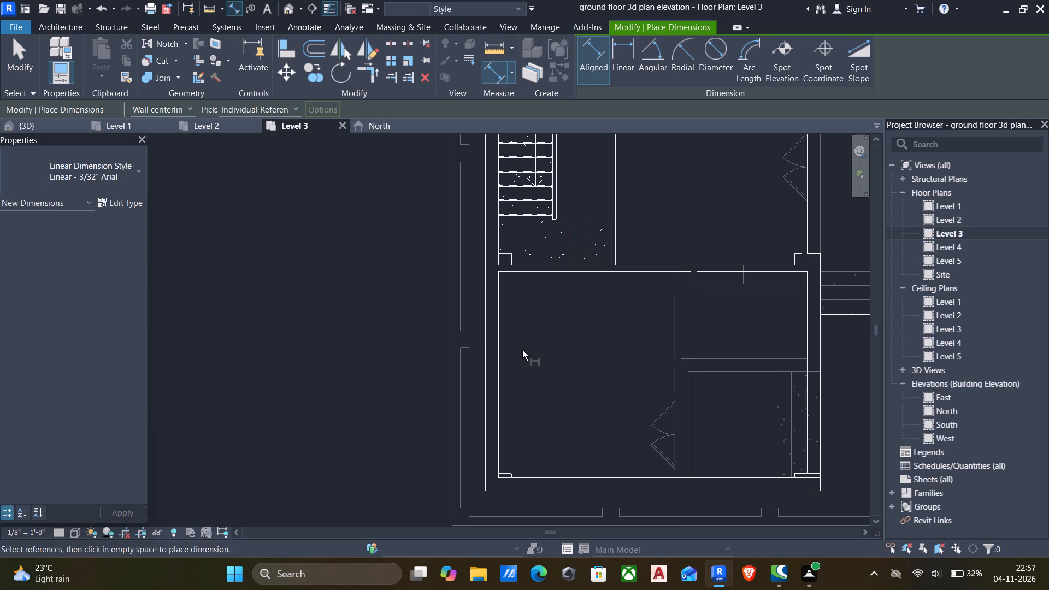
key("Tab")
key("Tab")
left_click(502, 358)
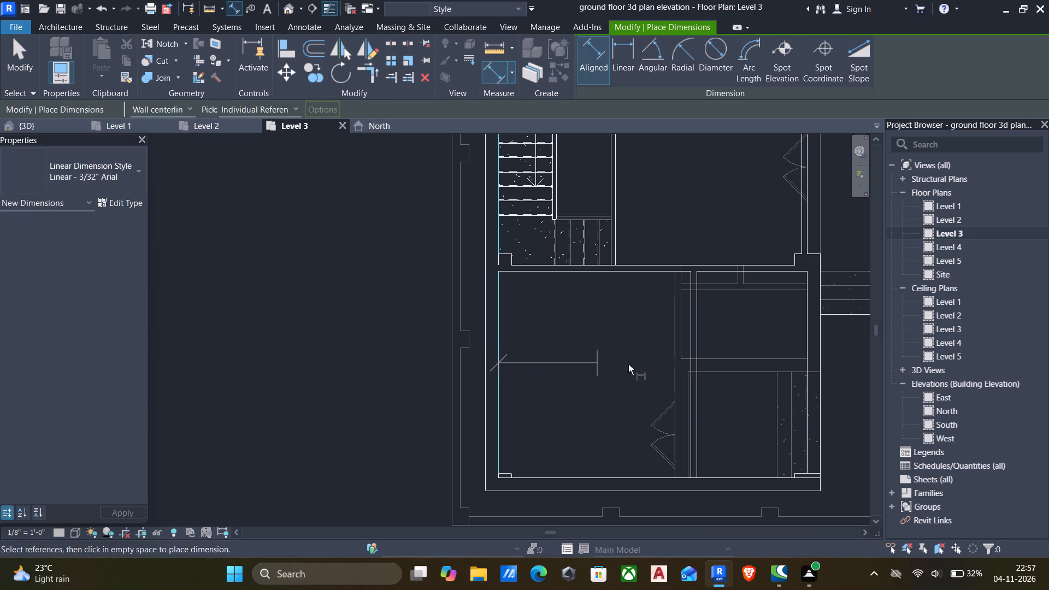
scroll(691, 359, "up", 6)
key("Tab")
left_click(692, 359)
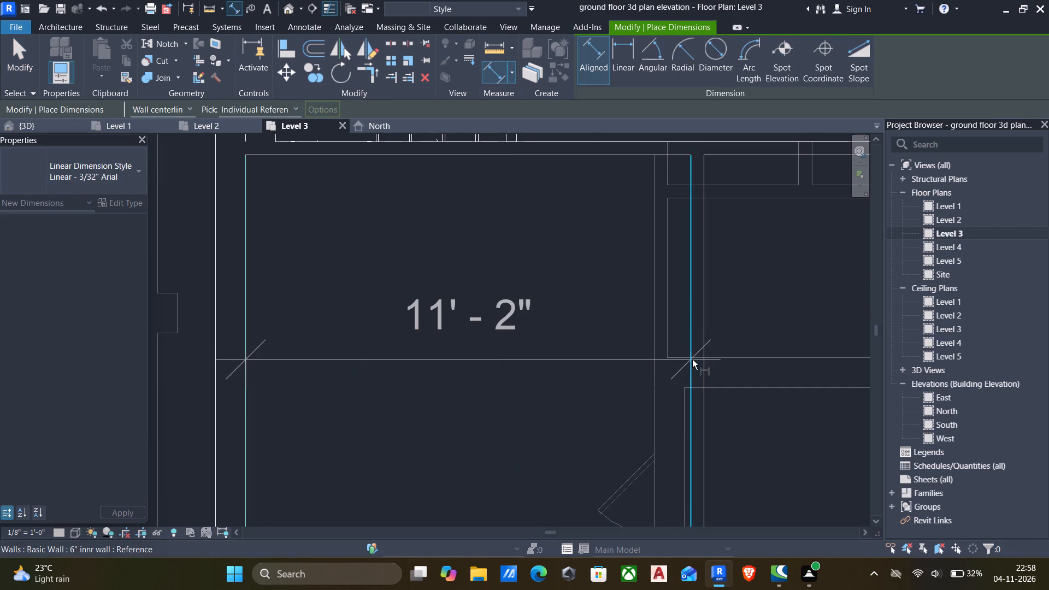
left_click(637, 355)
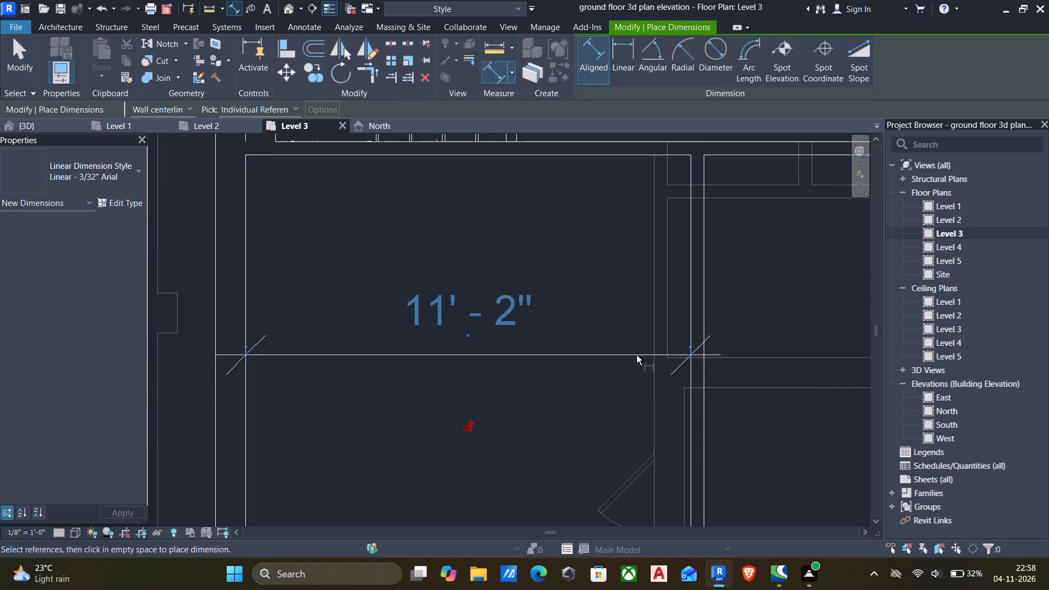
key("Escape")
key("Escape")
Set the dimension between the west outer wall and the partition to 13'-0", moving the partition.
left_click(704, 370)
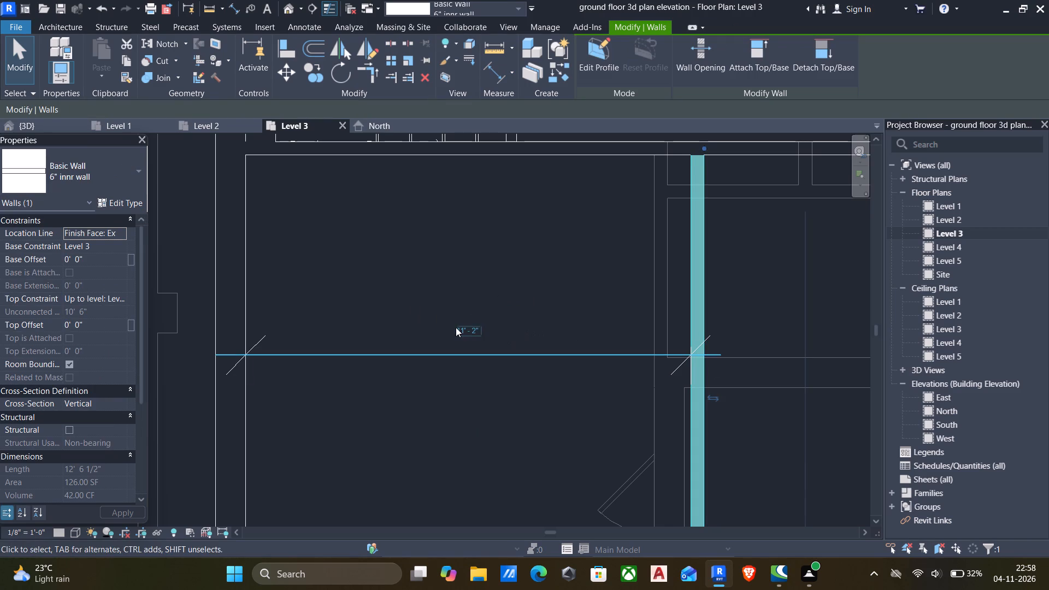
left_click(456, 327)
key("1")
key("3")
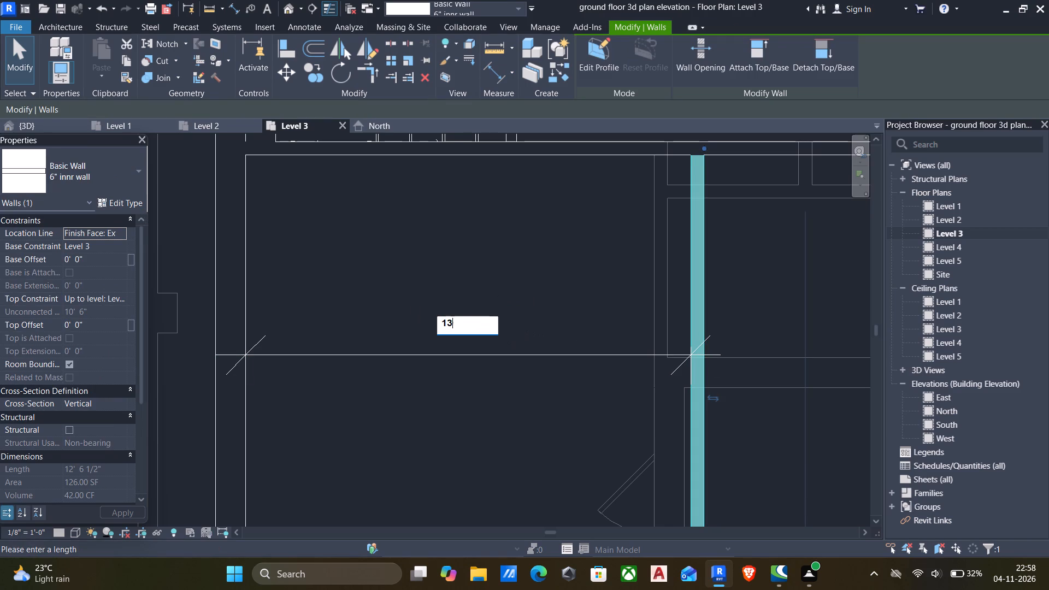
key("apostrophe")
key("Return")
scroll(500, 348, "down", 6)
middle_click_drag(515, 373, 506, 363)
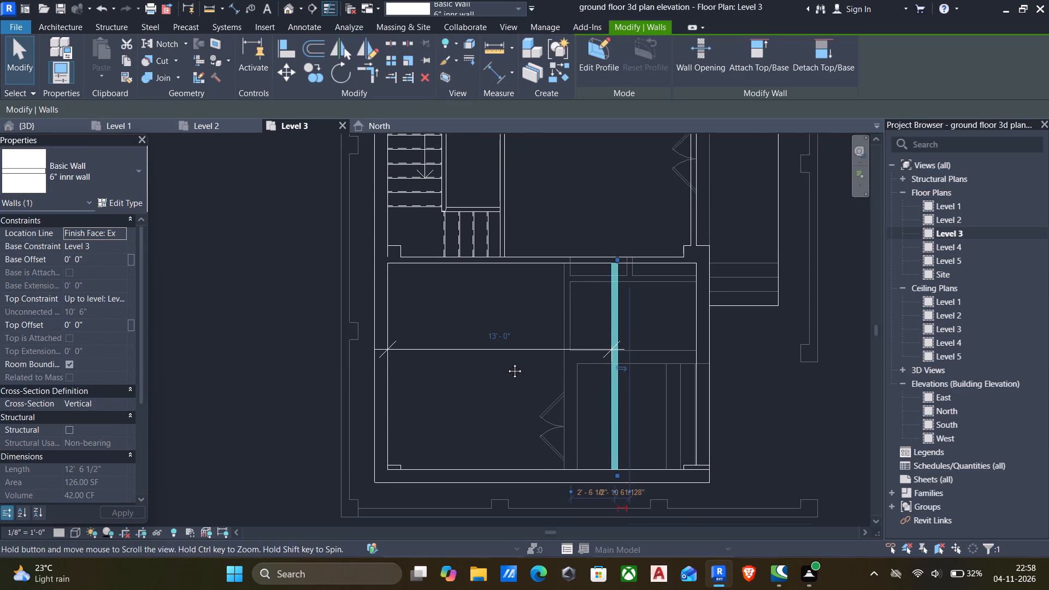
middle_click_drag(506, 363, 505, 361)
Set the dimension between the west outer wall and the partition to 12'-0", moving the partition.
left_click(500, 330)
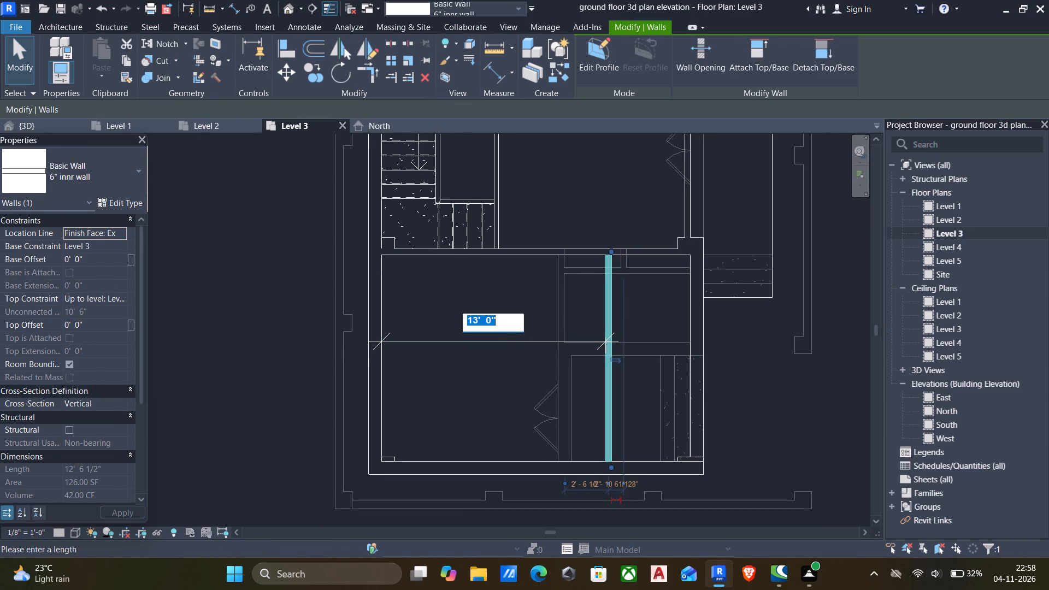
key("1")
key("2")
key("apostrophe")
key("Return")
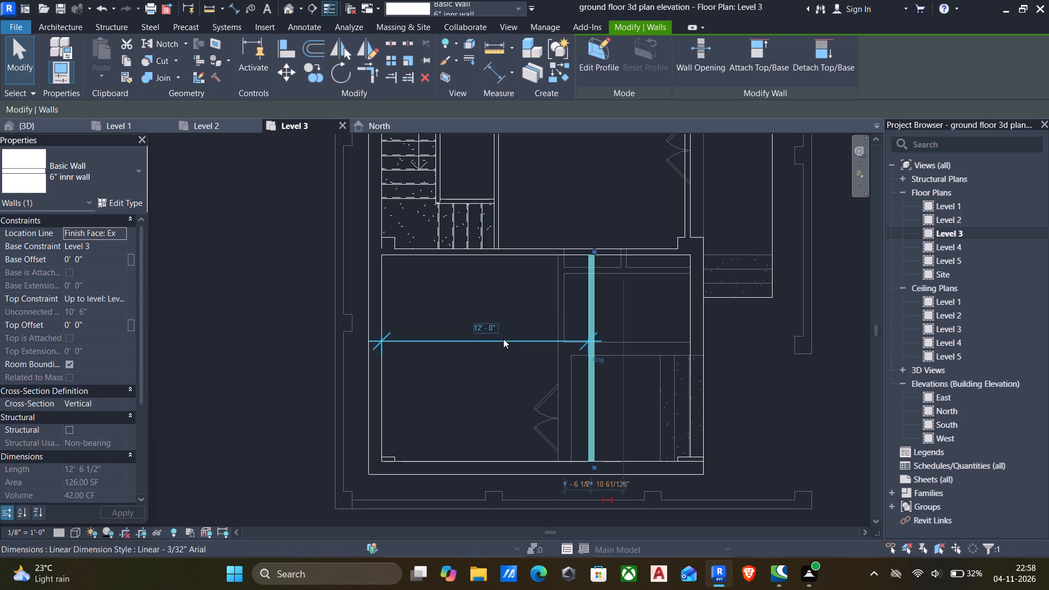
left_click(472, 389)
key("Escape")
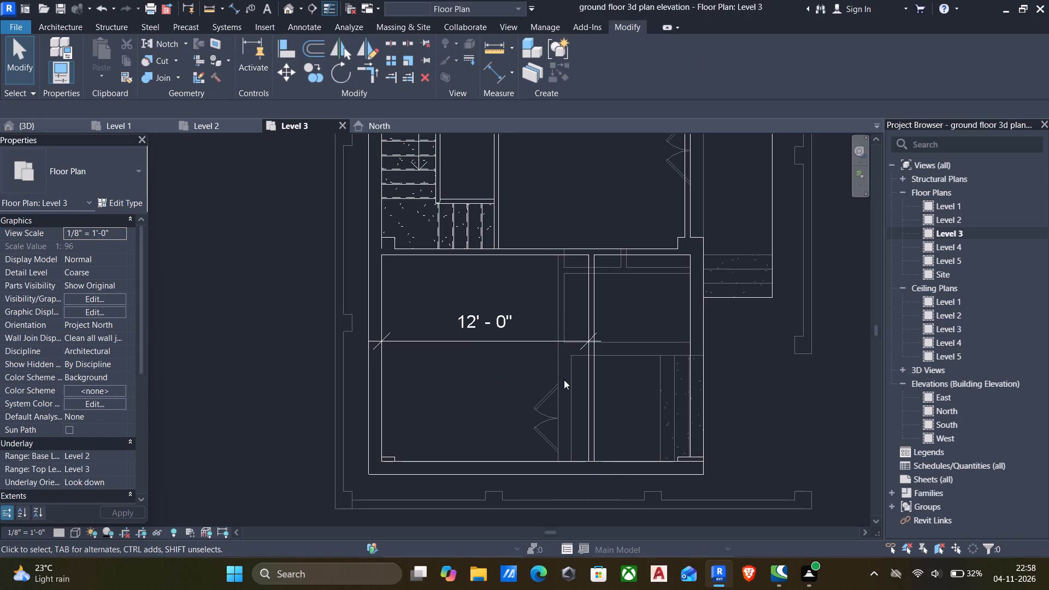
Delete the 12'-0" dimension from the south room.
left_click(513, 341)
key("Delete")
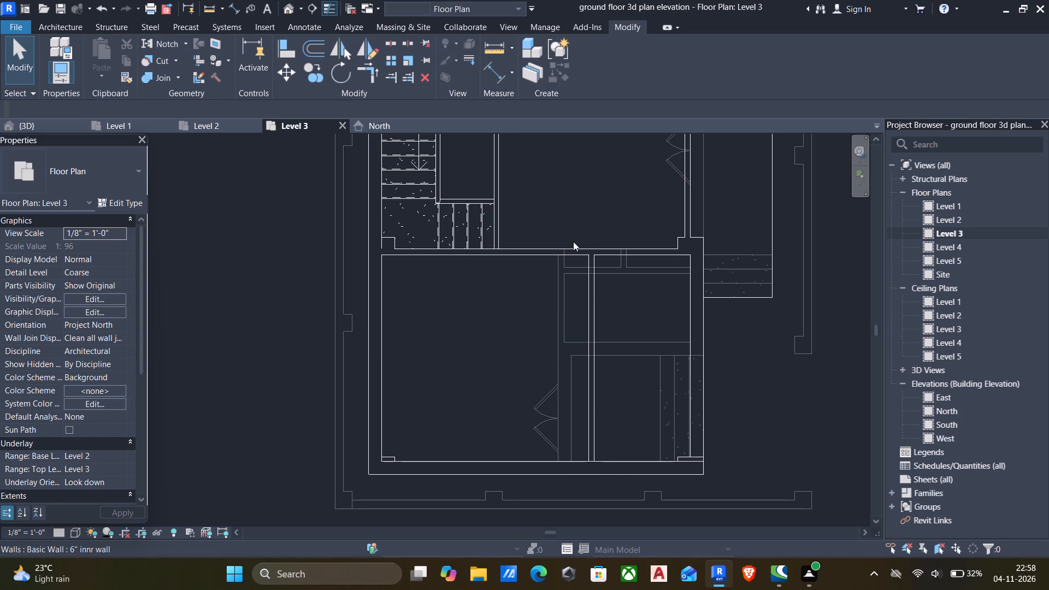
Check the clear width between the partition and the east outer wall with a trial aligned dimension.
key("g")
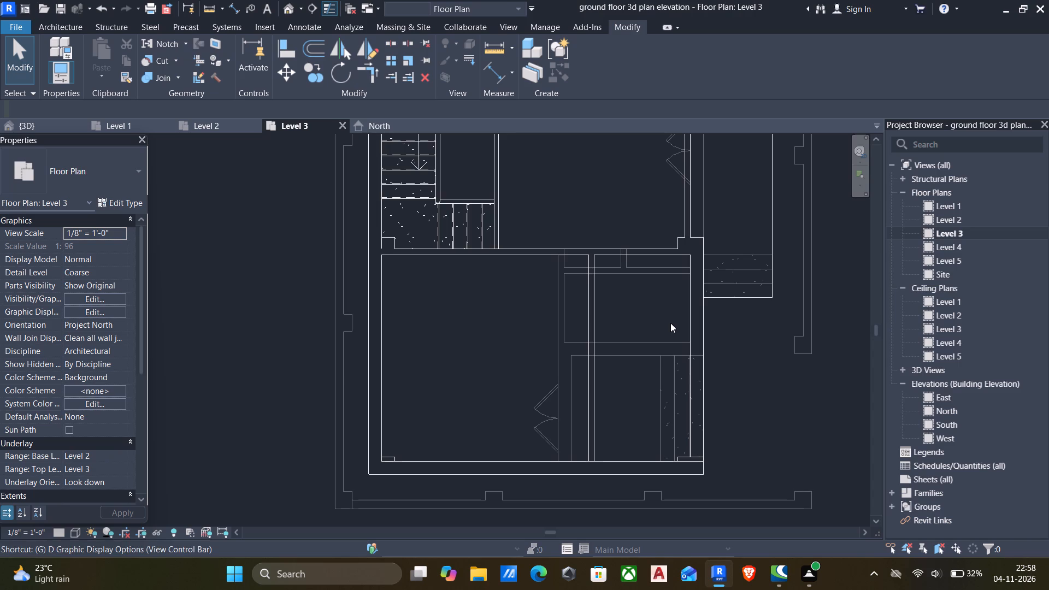
key("Escape")
key("d")
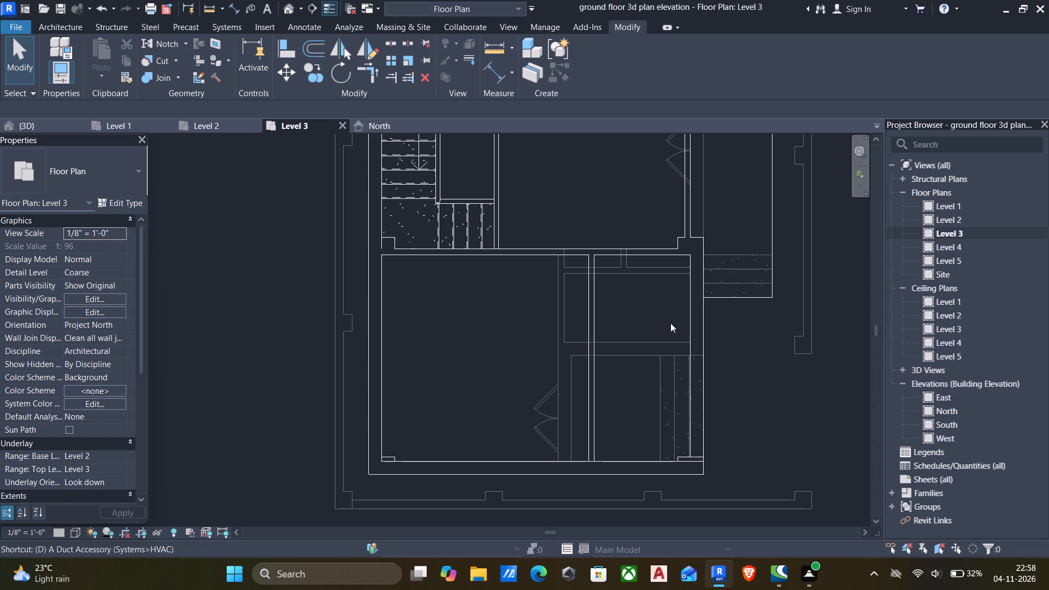
key("i")
scroll(688, 317, "up", 5)
key("Tab")
left_click(689, 318)
key("Tab")
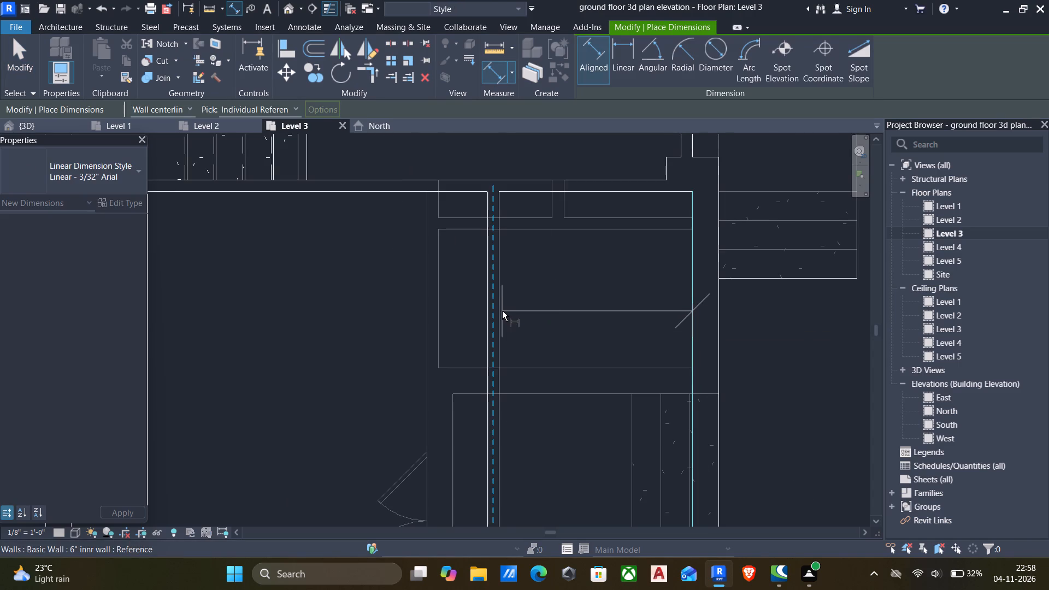
key("Tab")
left_click(502, 311)
key("Escape")
scroll(540, 319, "down", 6)
middle_click_drag(540, 320, 539, 312)
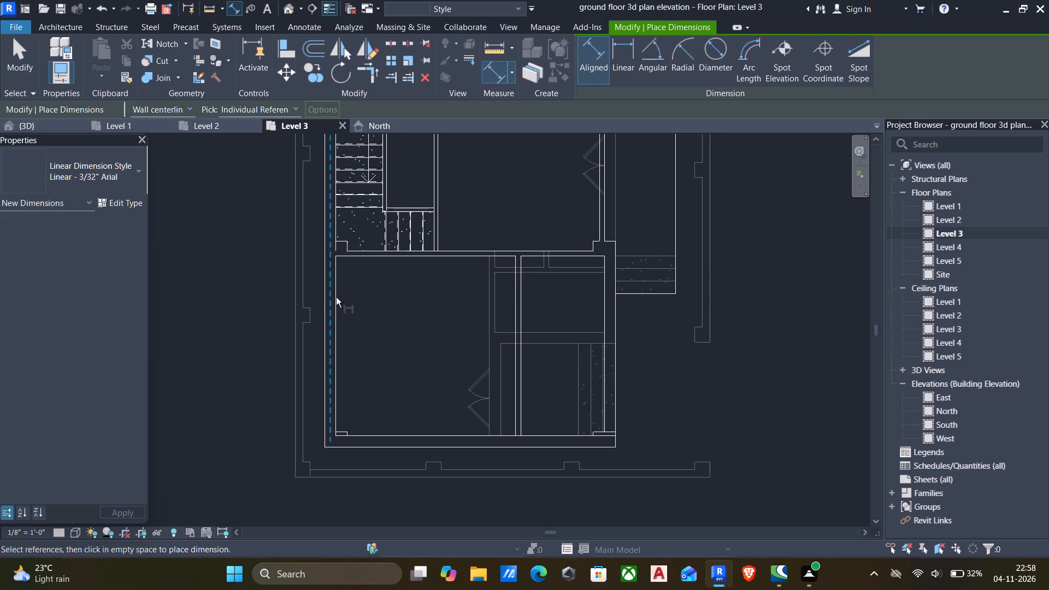
key("Escape")
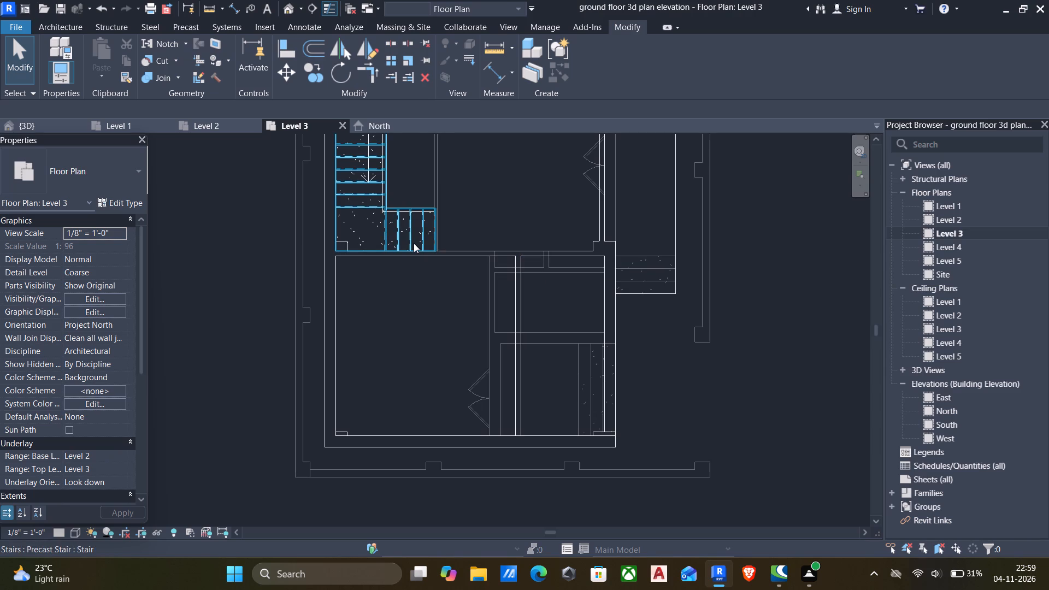
Enclose the southwest room's northwest corner with 6" inner walls, about 5'-0" south from the hall wall and about 5'-6" west.
left_click(470, 253)
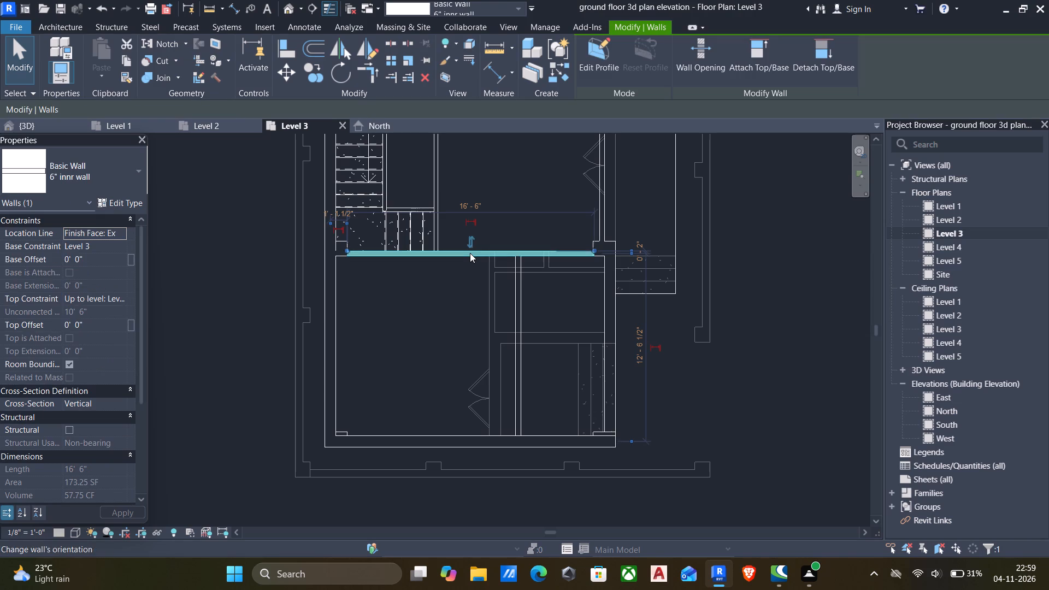
type("cs")
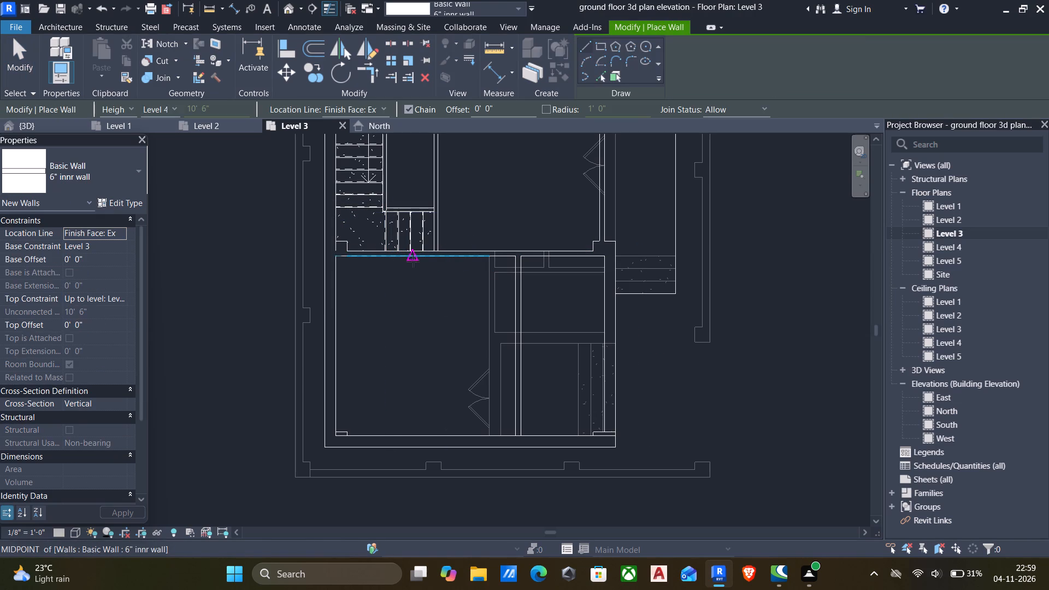
left_click(408, 261)
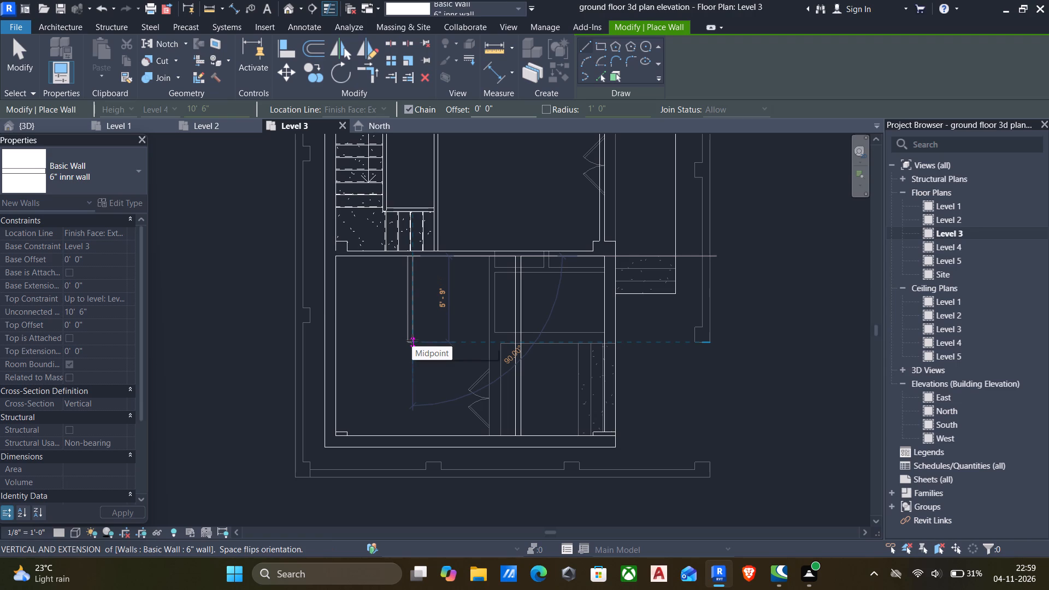
left_click(412, 333)
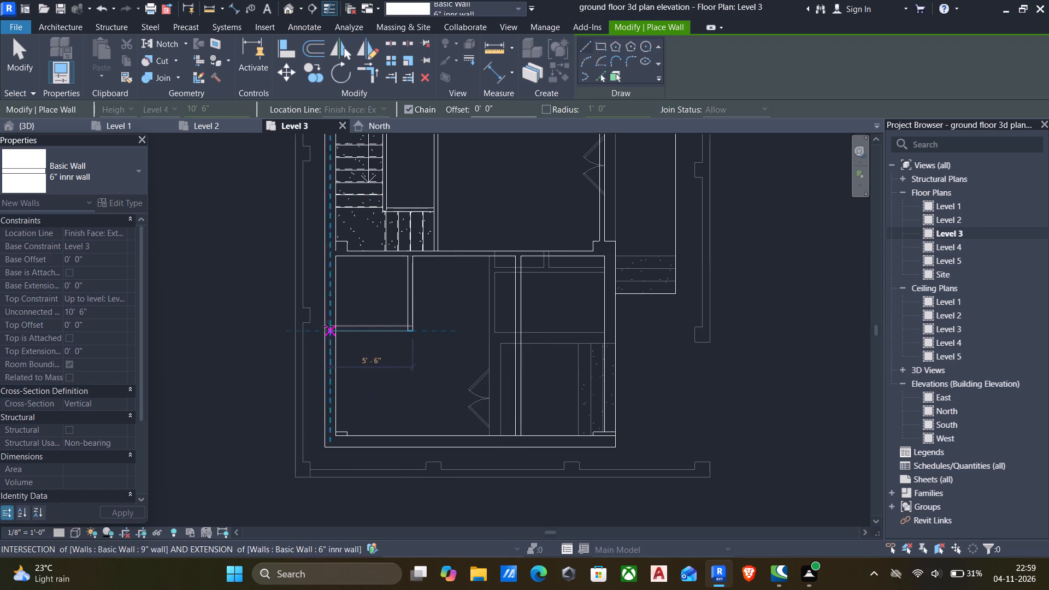
left_click(337, 326)
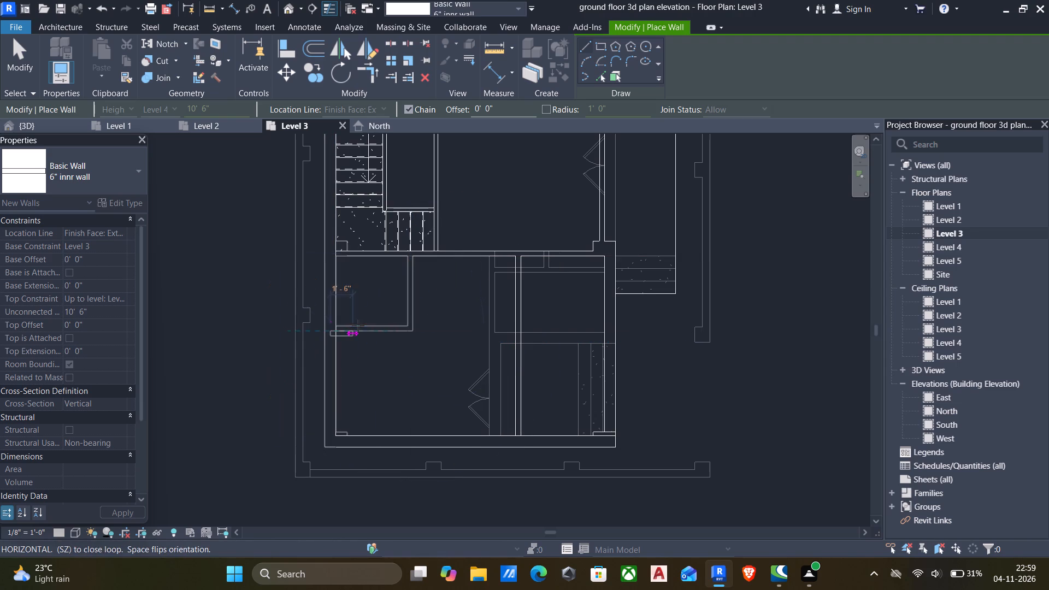
key("Escape")
key("Escape")
Set the distance from the west outer wall to the small corner room's east wall to 4'.
left_click(412, 296)
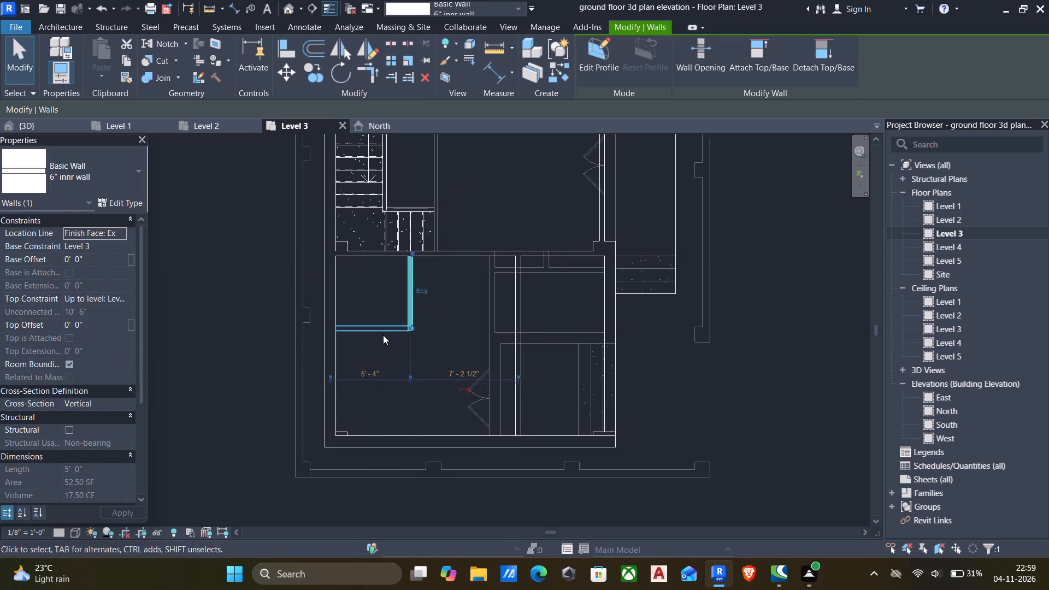
left_click(363, 371)
type("4'")
key("Return")
left_click(429, 318)
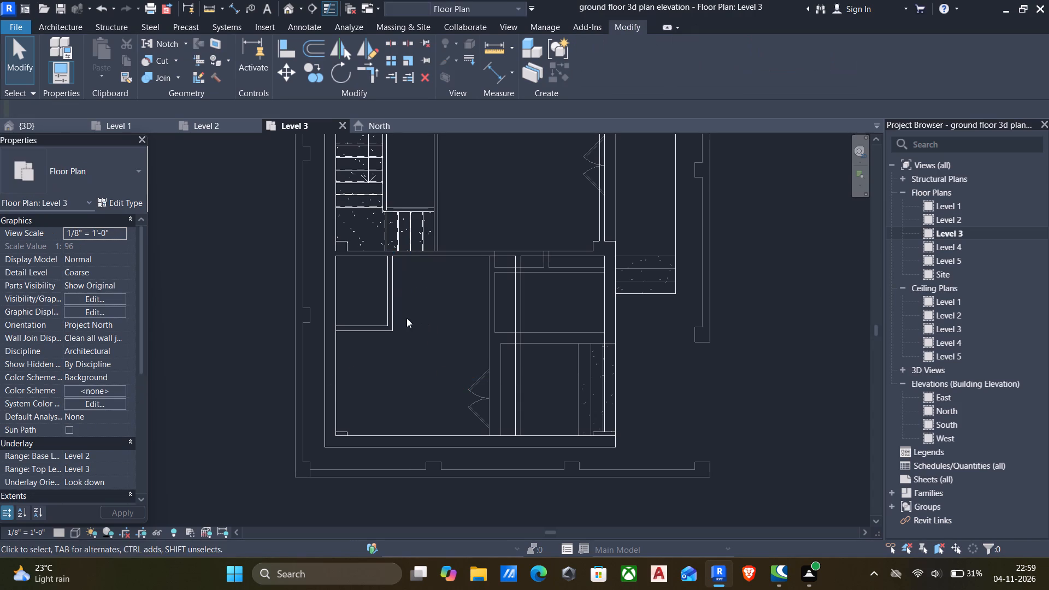
Set the distance from the hall wall to the small northwest corner room's south wall to 6'.
scroll(398, 342, "down", 2)
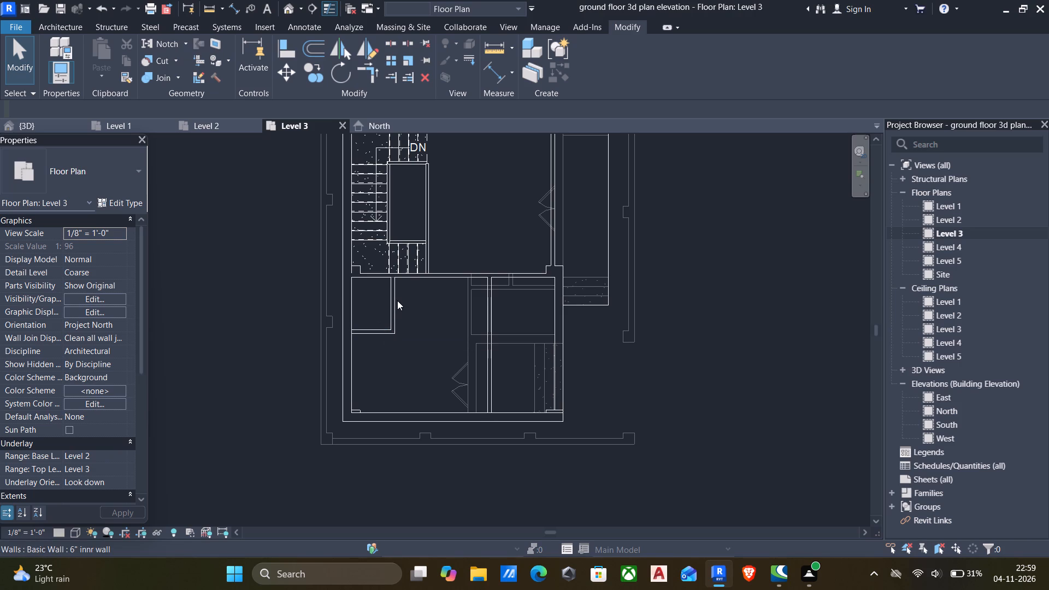
left_click(384, 331)
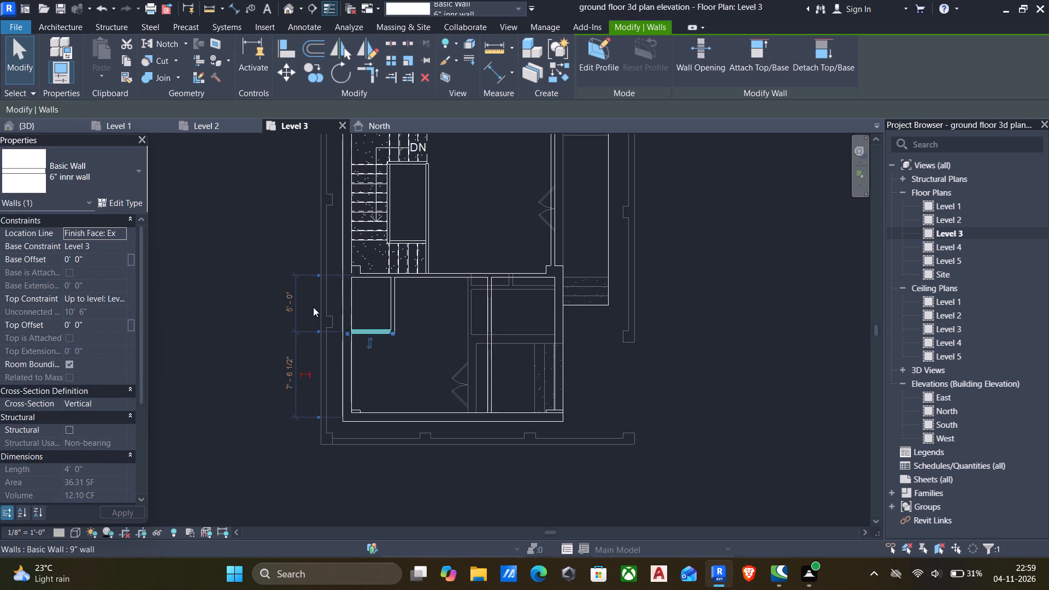
left_click(292, 302)
key("5")
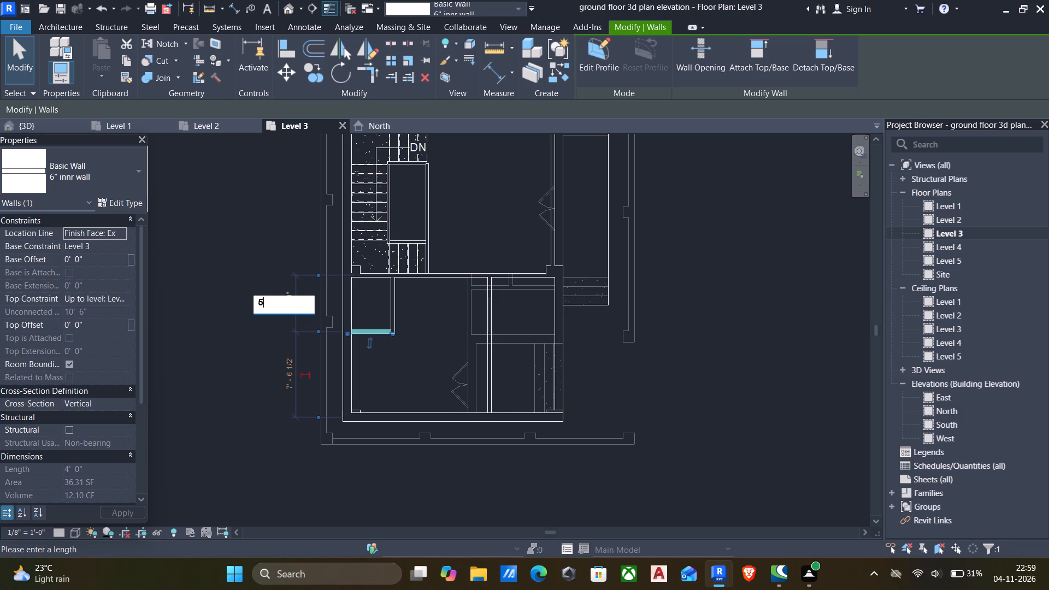
key("BackSpace")
type("6'")
key("Return")
left_click(394, 362)
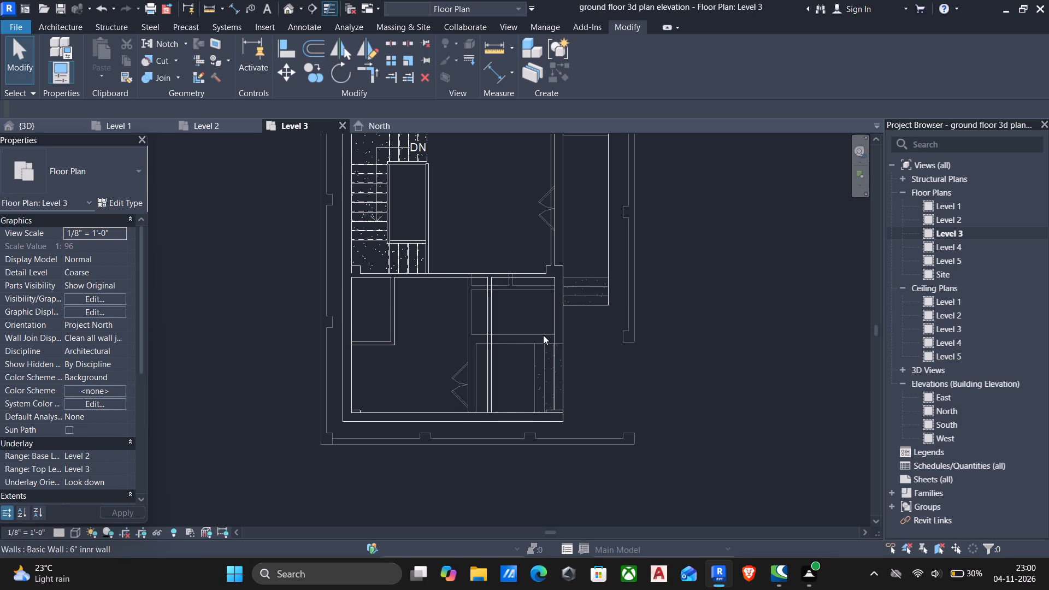
Draw a 6" inner wall about 5'-6" long from the partition to the east outer wall, roughly level with the corner room's south wall.
scroll(506, 335, "up", 3)
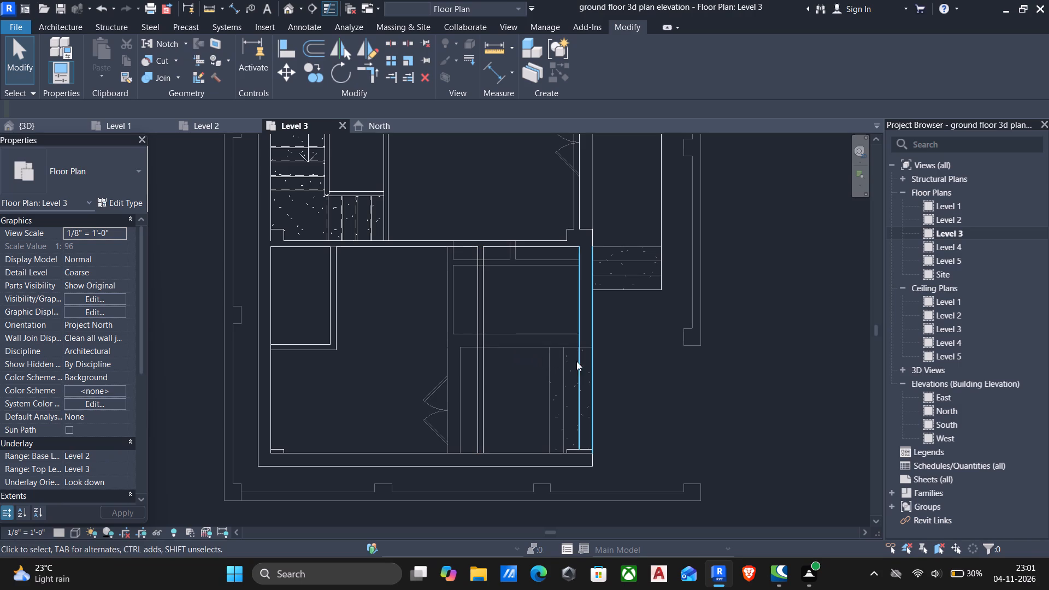
left_click(488, 343)
type("cs")
scroll(486, 343, "up", 2)
left_click(620, 340)
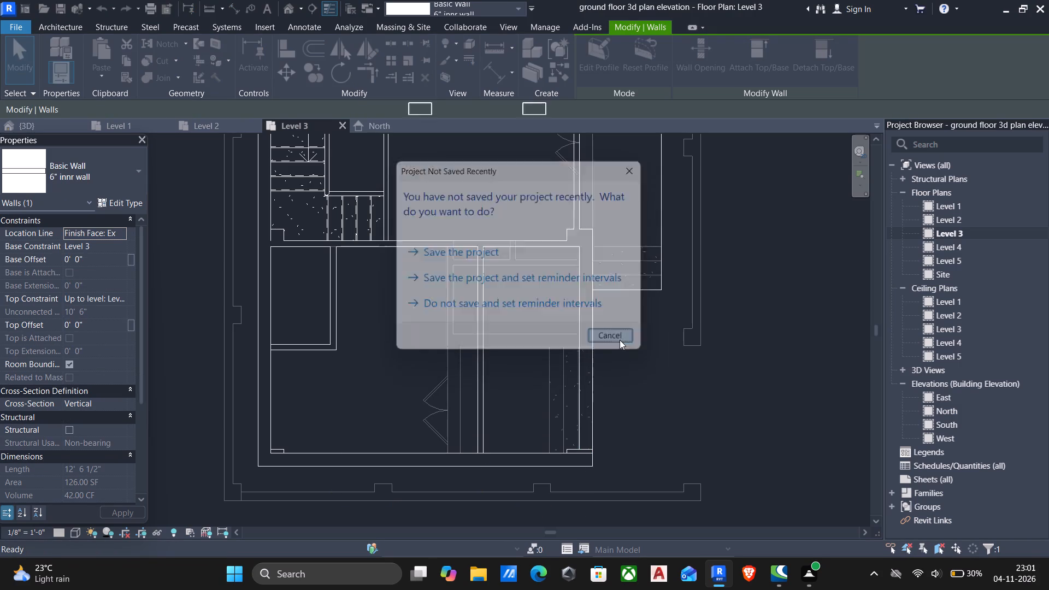
left_click(484, 344)
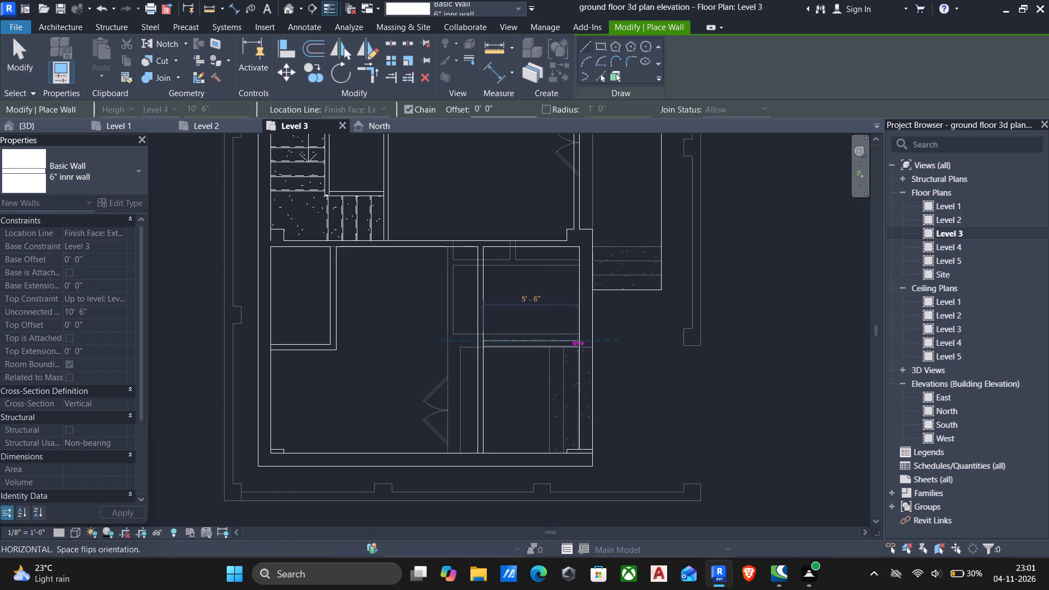
left_click(580, 340)
key("Escape")
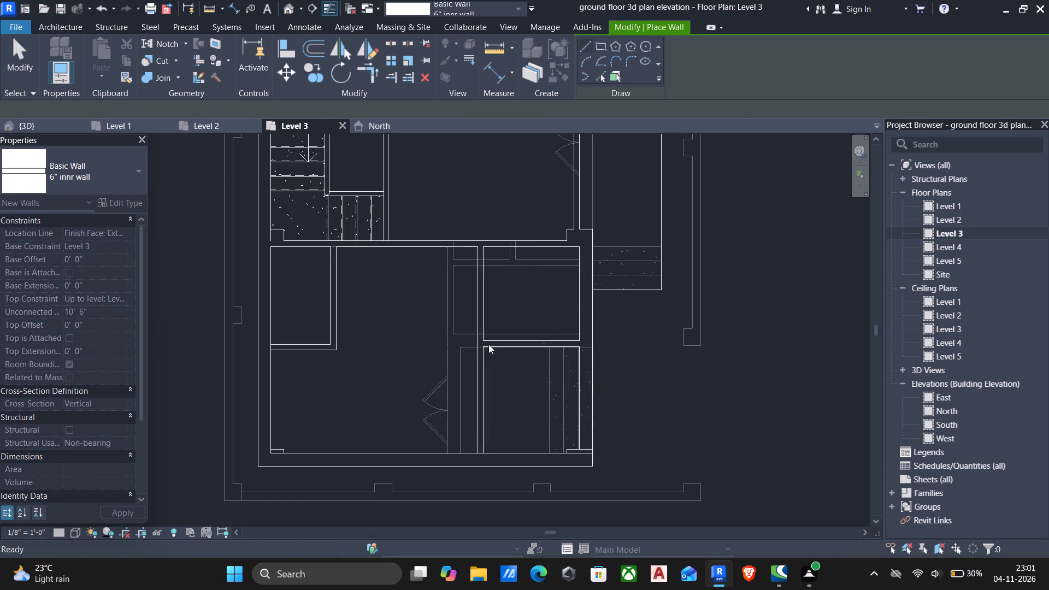
key("Escape")
left_click(522, 343)
key("Escape")
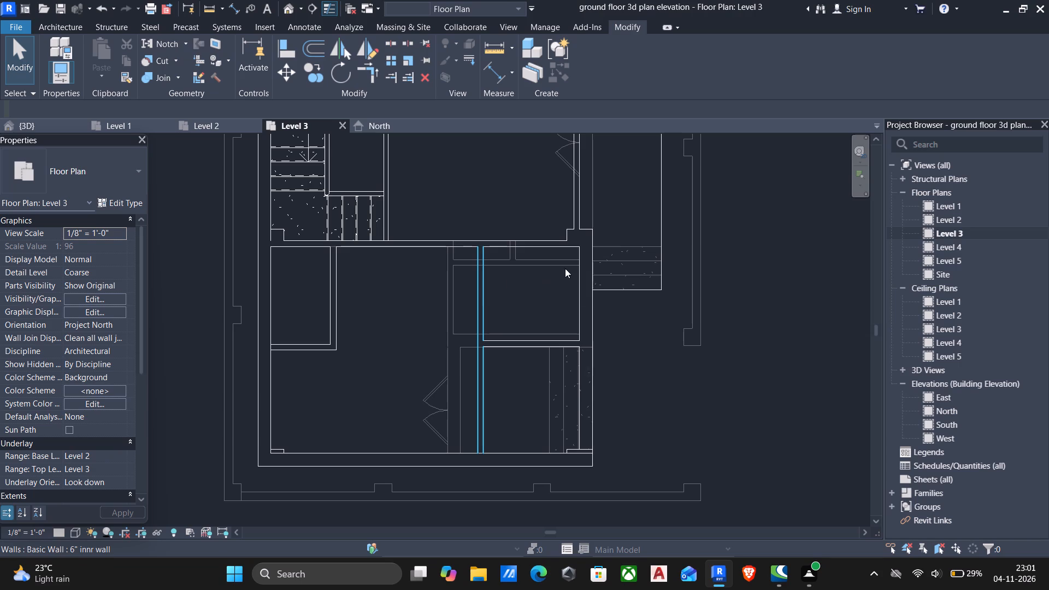
left_click(515, 271)
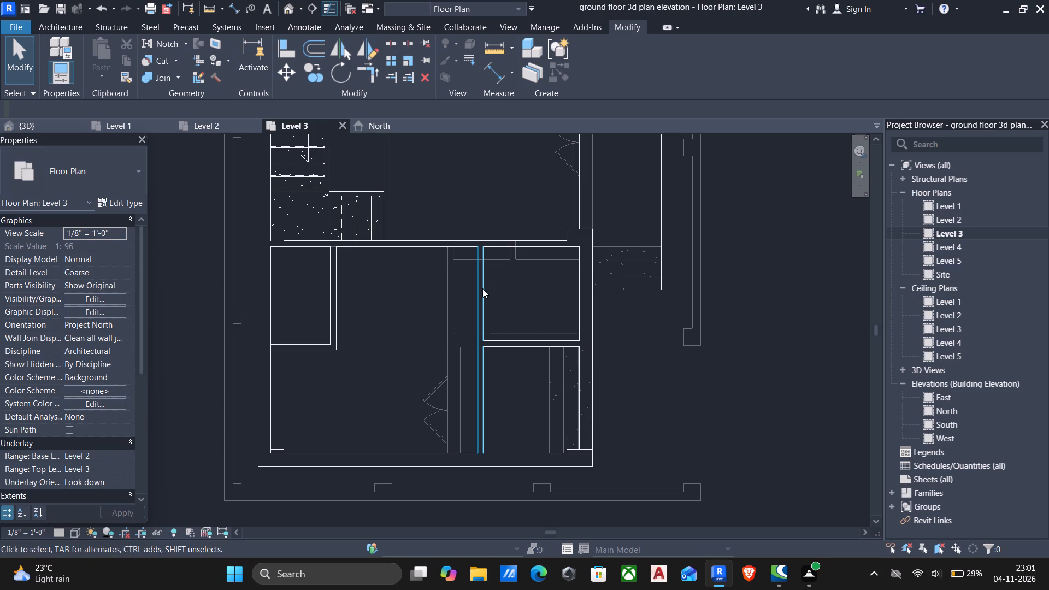
Examine the upper storey's new partitions and the east outer wall from above in the 3D view.
left_click(284, 9)
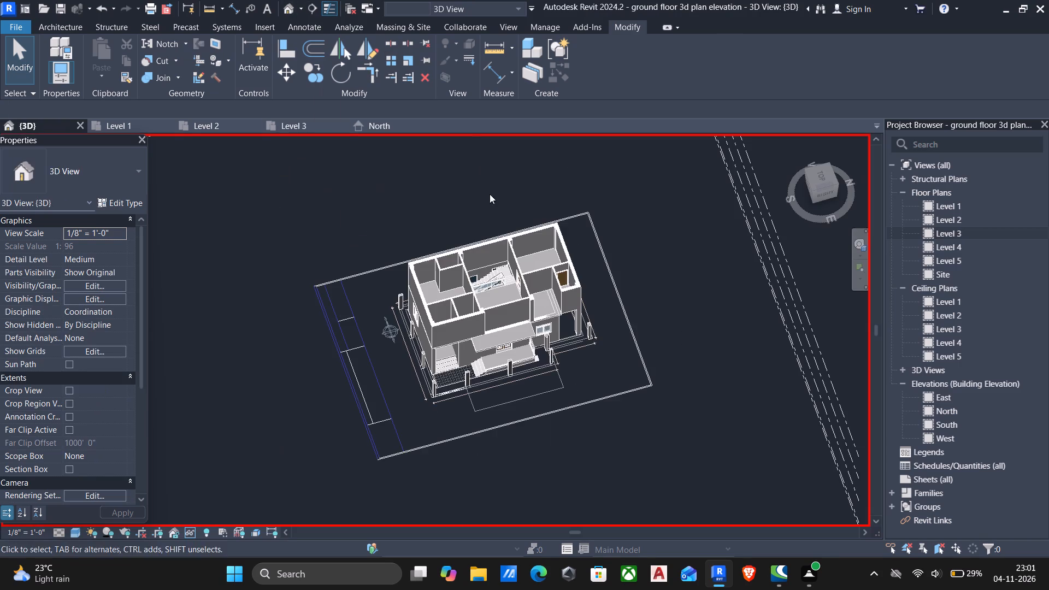
key("Escape")
scroll(506, 261, "down", 7)
middle_click_drag(506, 264, 505, 270, "shift")
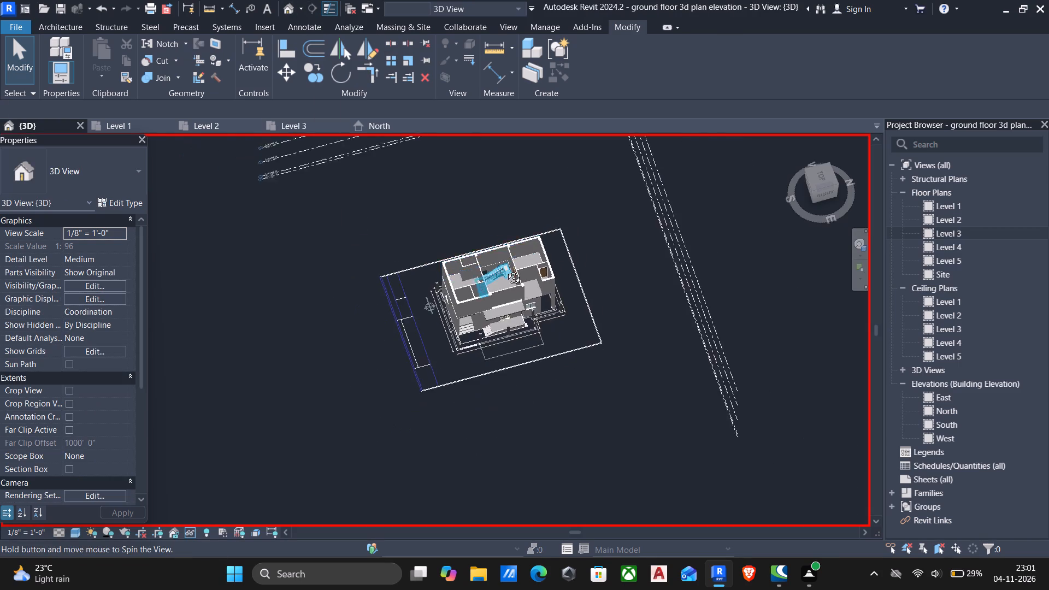
middle_click_drag(505, 270, 525, 260, "shift")
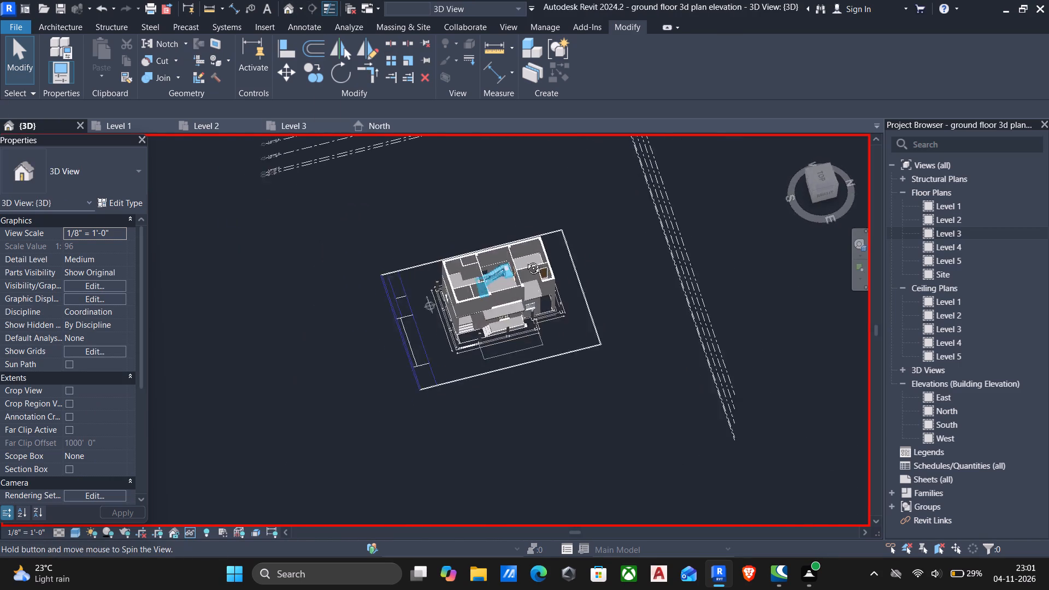
middle_click_drag(525, 260, 550, 248, "shift")
scroll(540, 264, "up", 12)
scroll(502, 278, "down", 5)
middle_click_drag(500, 282, 543, 276)
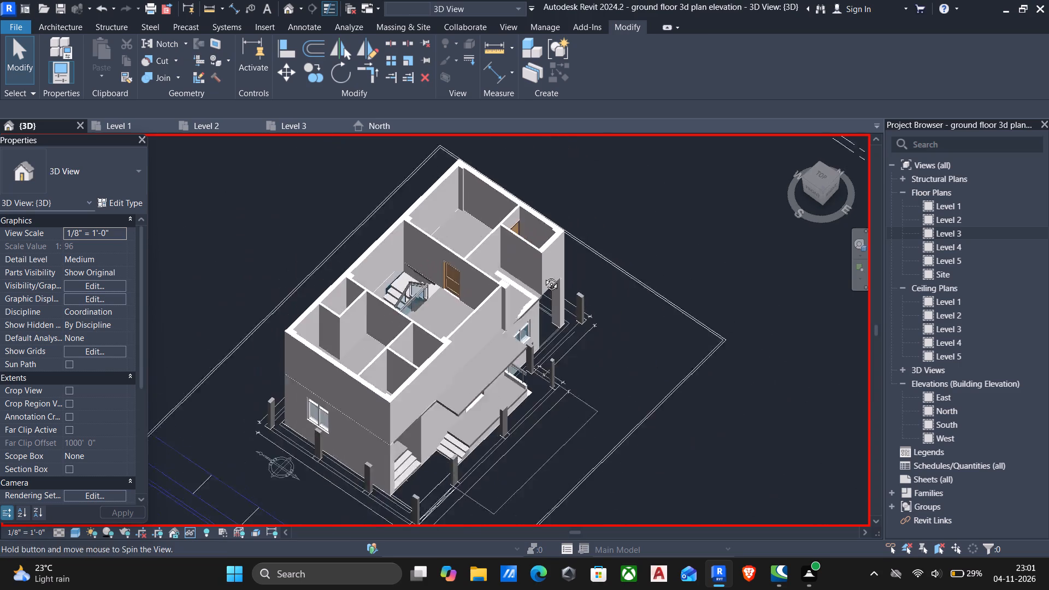
middle_click_drag(543, 276, 547, 274)
scroll(435, 377, "up", 4)
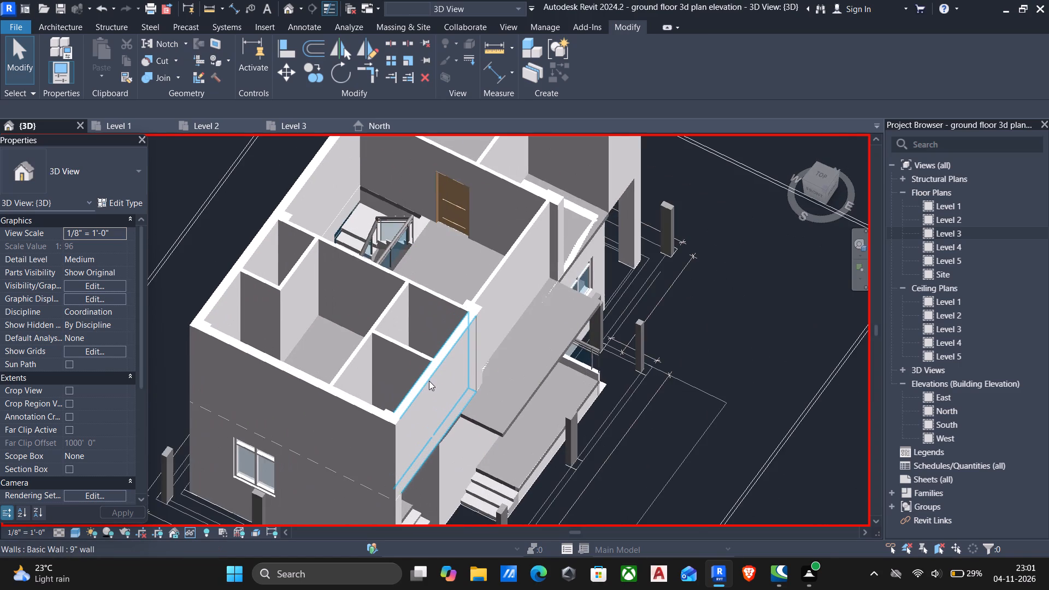
scroll(421, 380, "up", 1)
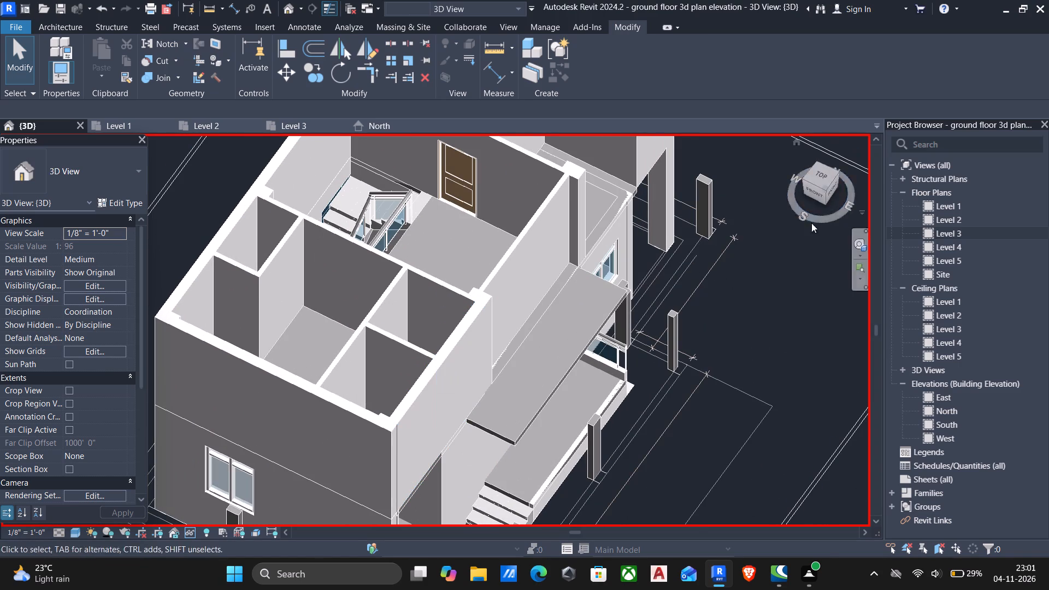
Split the 9" east outer wall beside the southeast room on Level 3.
double_click(928, 233)
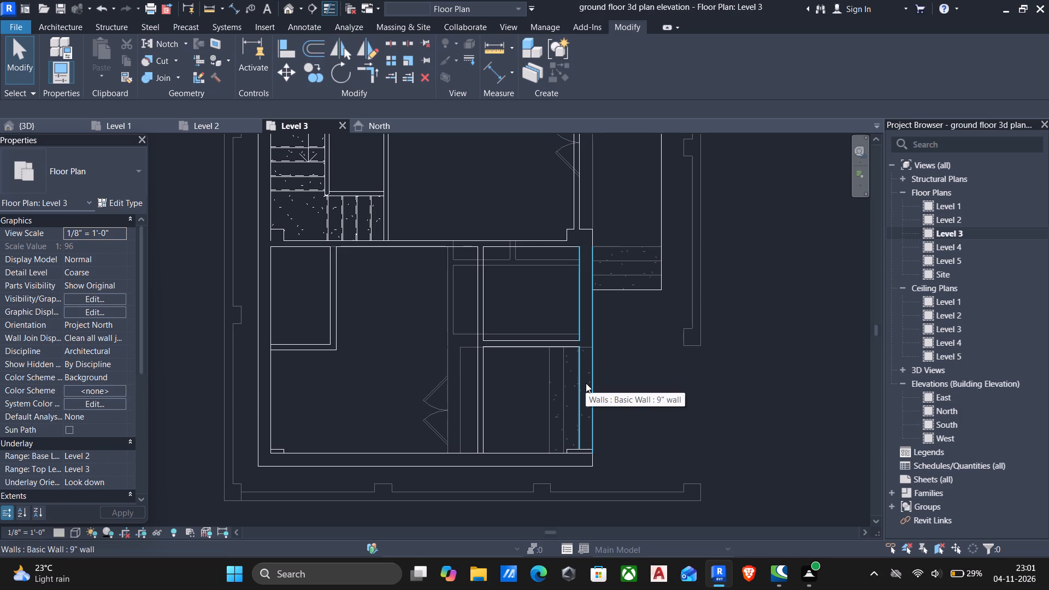
type("sl")
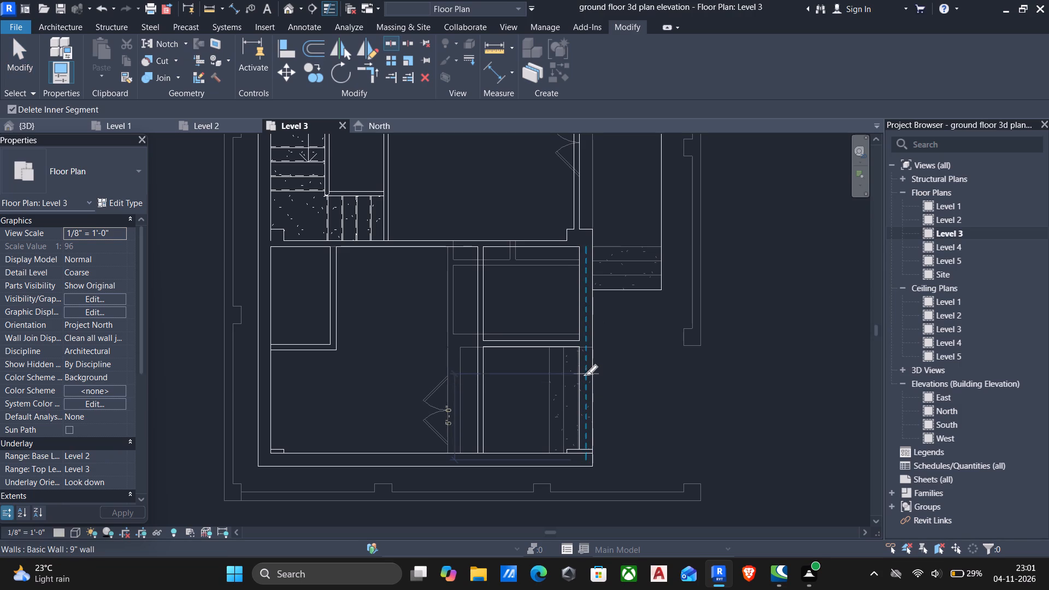
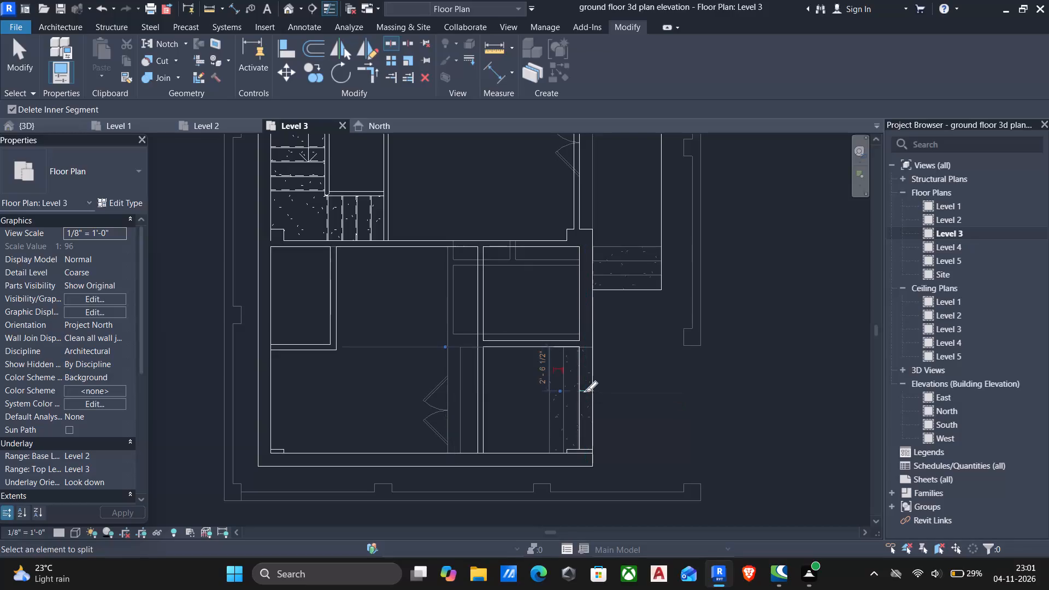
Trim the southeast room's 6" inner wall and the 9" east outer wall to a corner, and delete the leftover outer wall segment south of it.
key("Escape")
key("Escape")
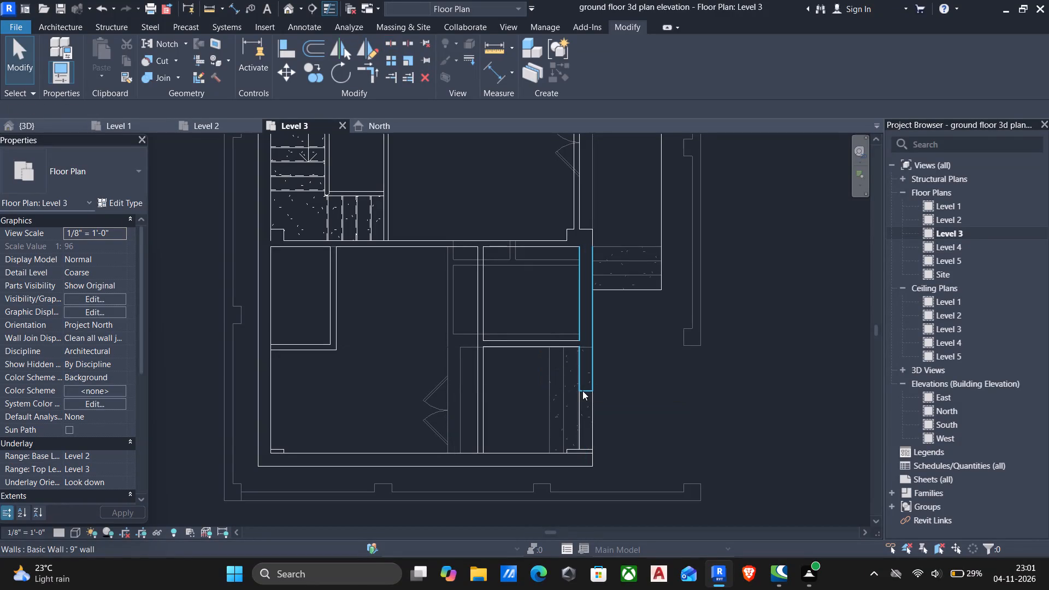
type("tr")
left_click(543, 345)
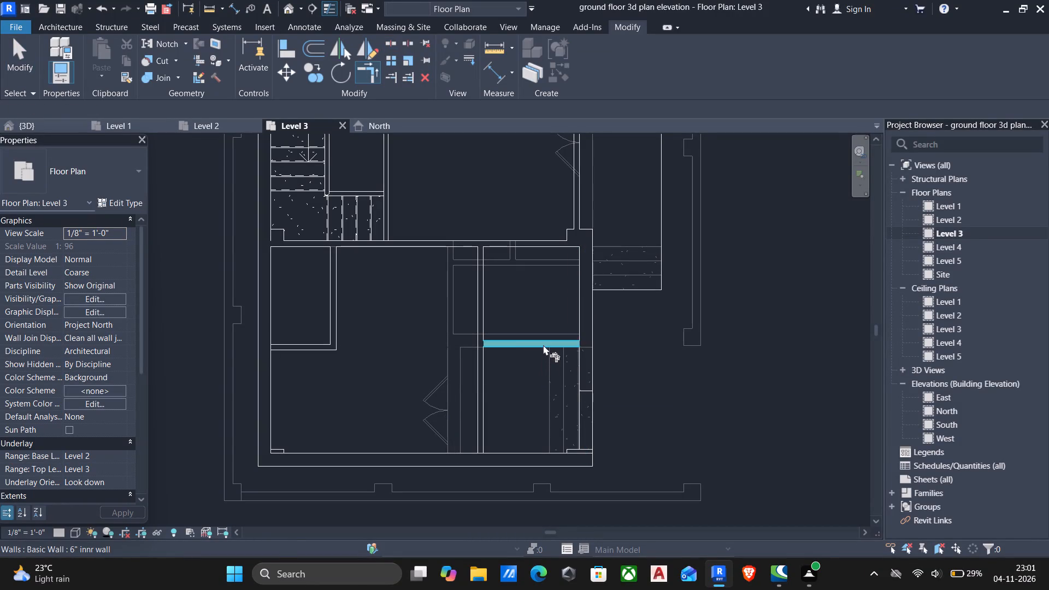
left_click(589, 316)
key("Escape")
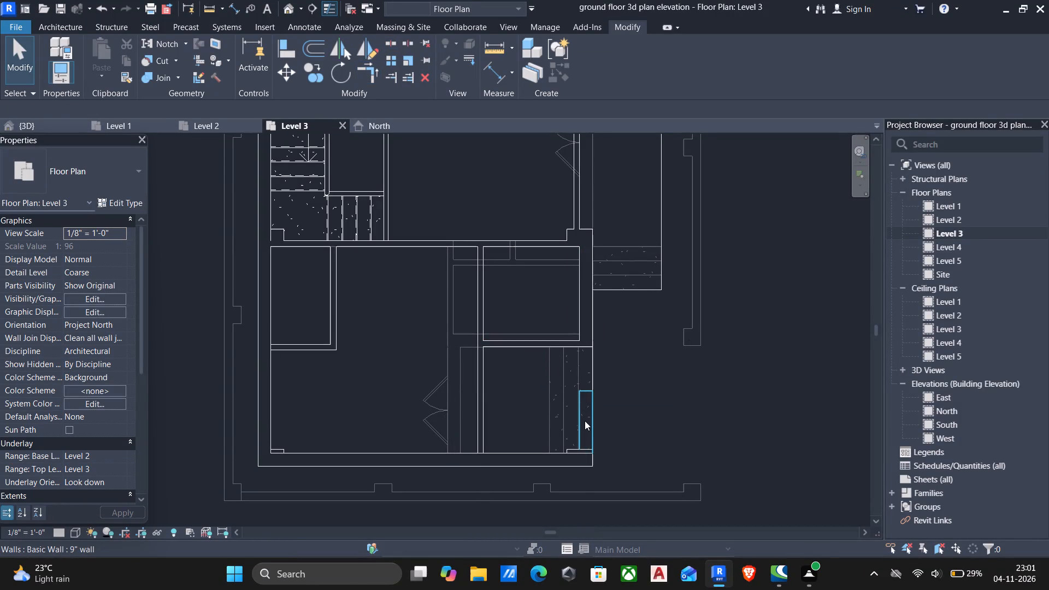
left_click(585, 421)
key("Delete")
Examine the trimmed southeast corner and the upper storey's partitions in the 3D view.
scroll(564, 263, "down", 6)
middle_click_drag(565, 270, 572, 356)
scroll(572, 356, "up", 1)
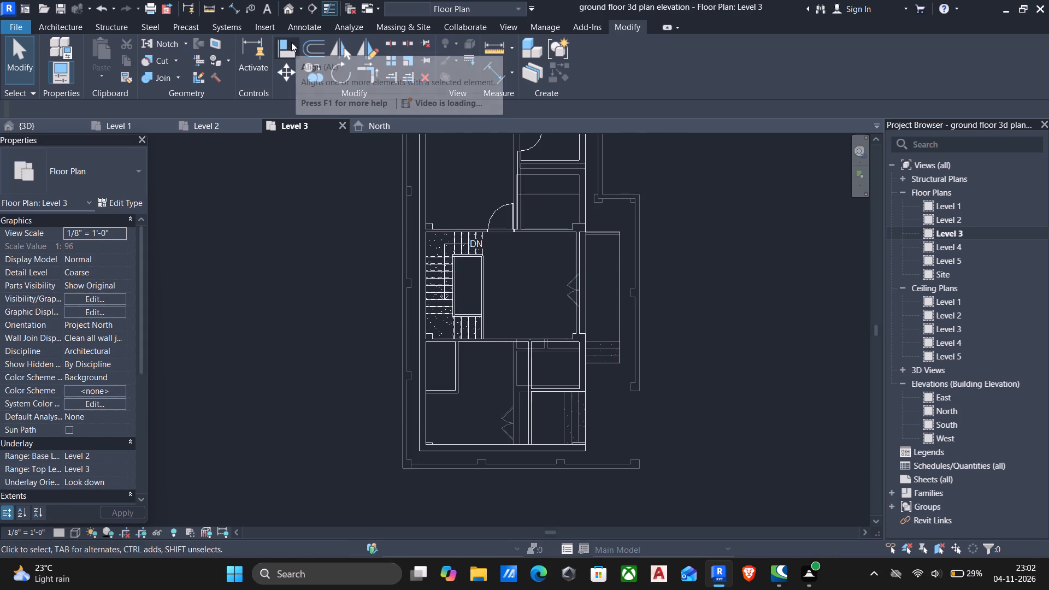
left_click(287, 9)
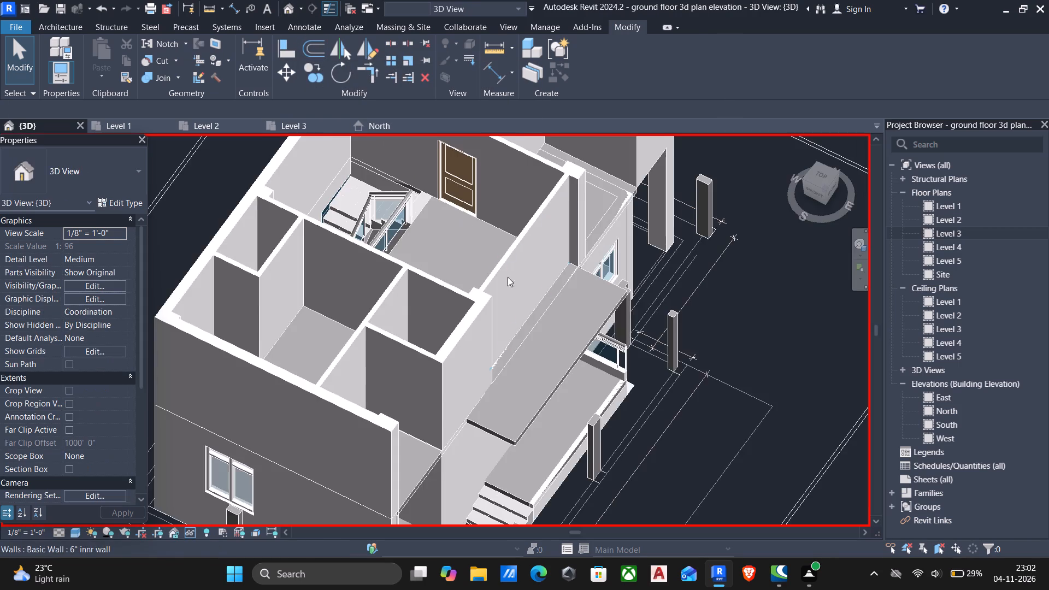
scroll(509, 281, "down", 5)
middle_click_drag(510, 282, 553, 285)
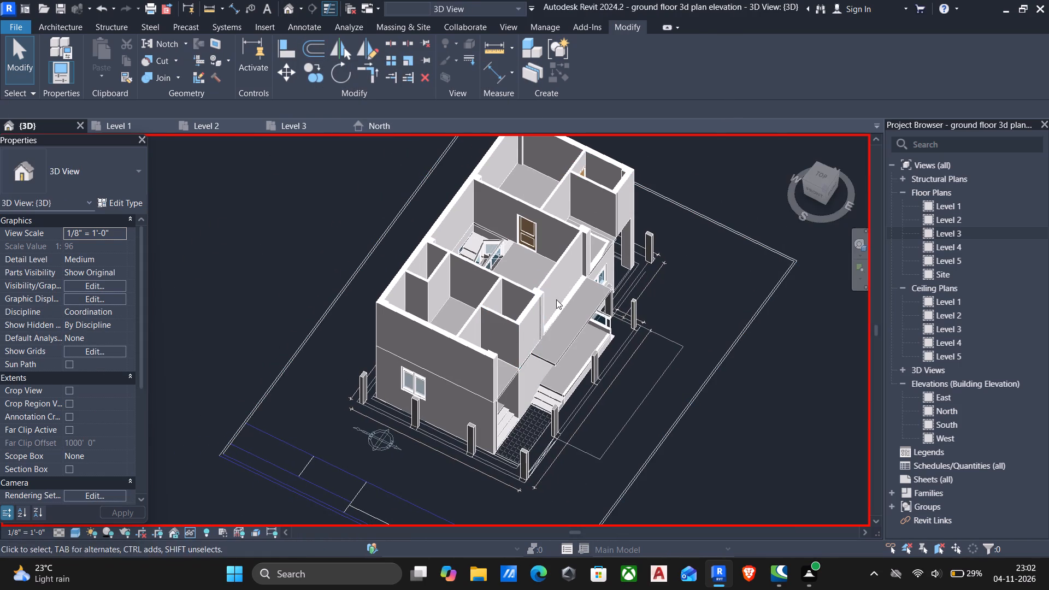
scroll(571, 302, "up", 6)
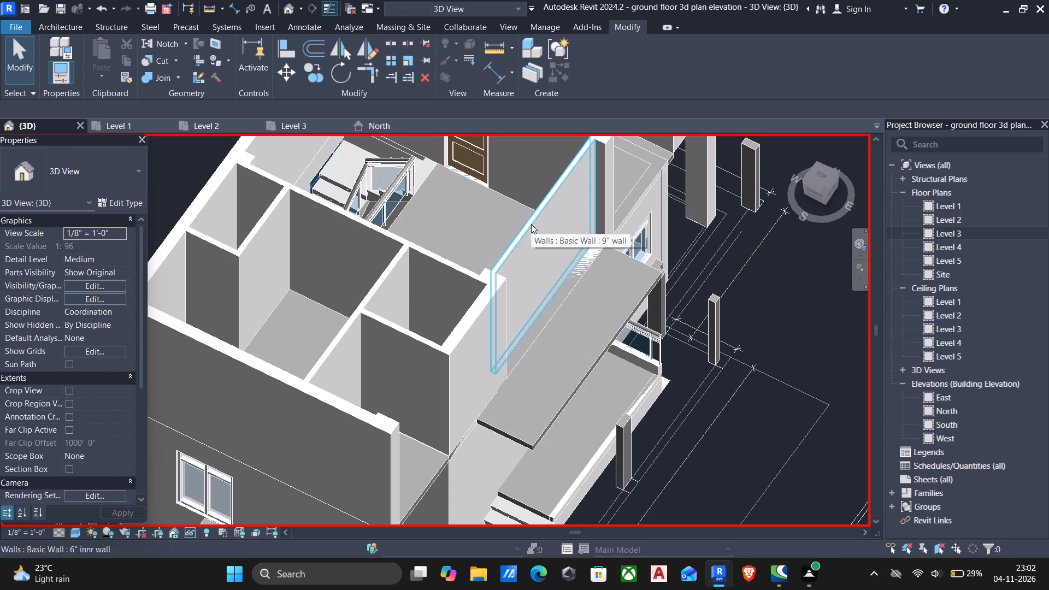
scroll(531, 225, "down", 1)
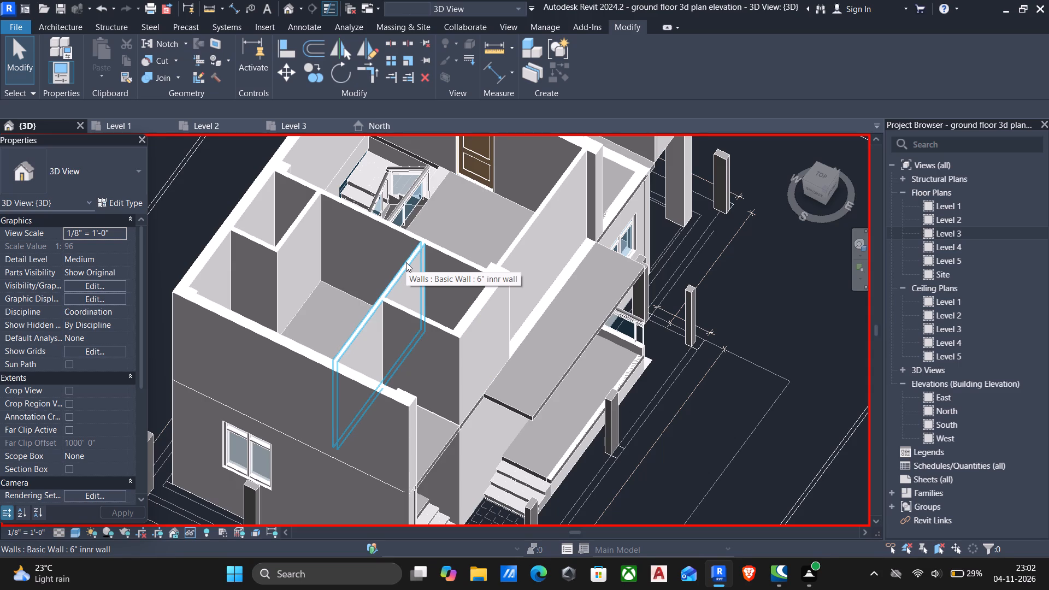
Delete the short 6" inner wall between the long partition and the east outer wall on Level 3.
double_click(930, 232)
scroll(559, 380, "up", 3)
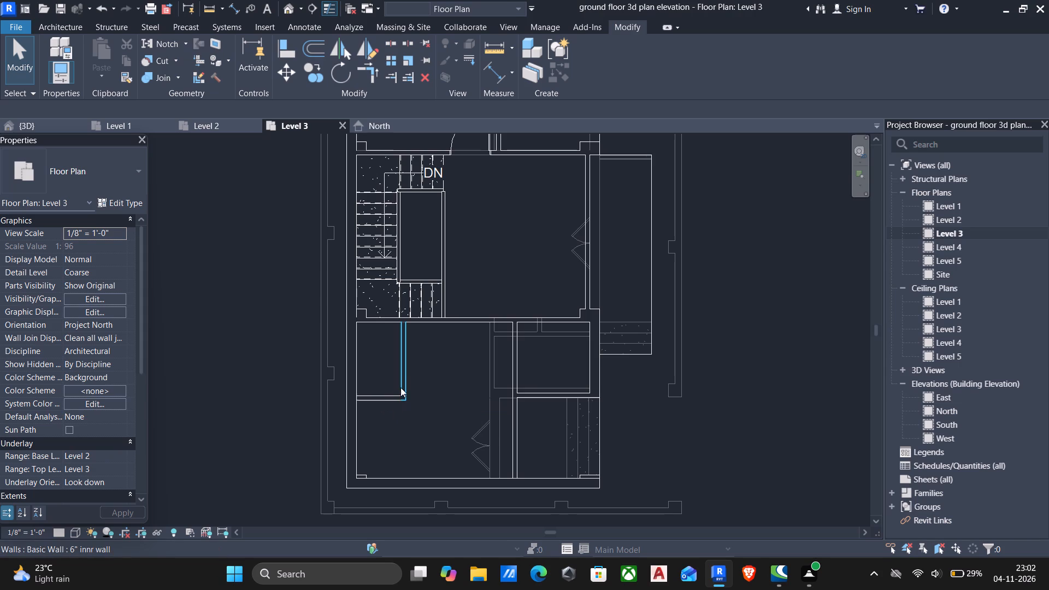
left_click(538, 393)
key("Delete")
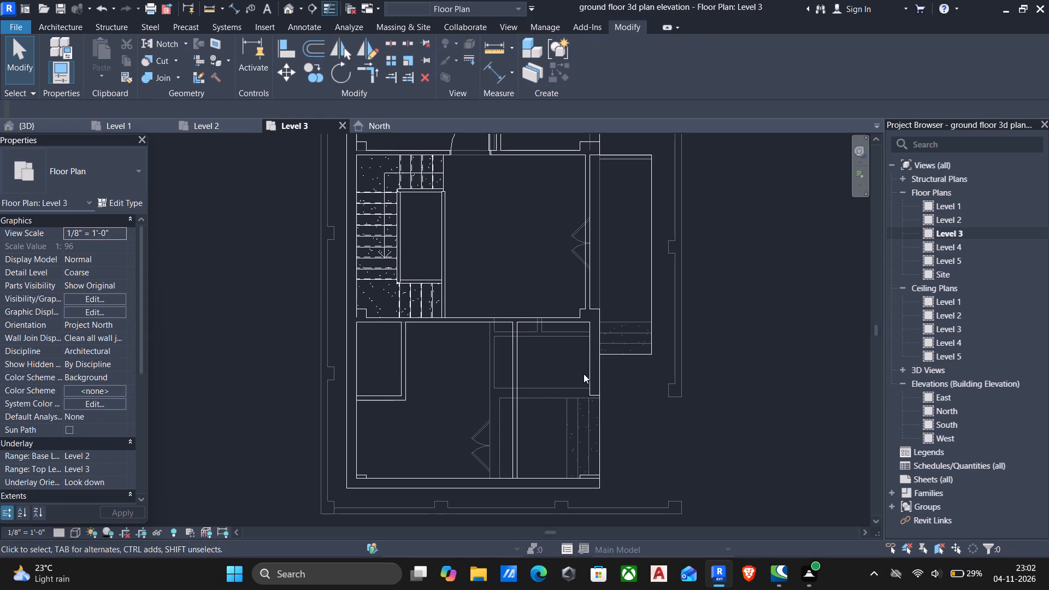
Trim the south and east 9" outer walls so they meet at the southeast corner.
key("t")
key("r")
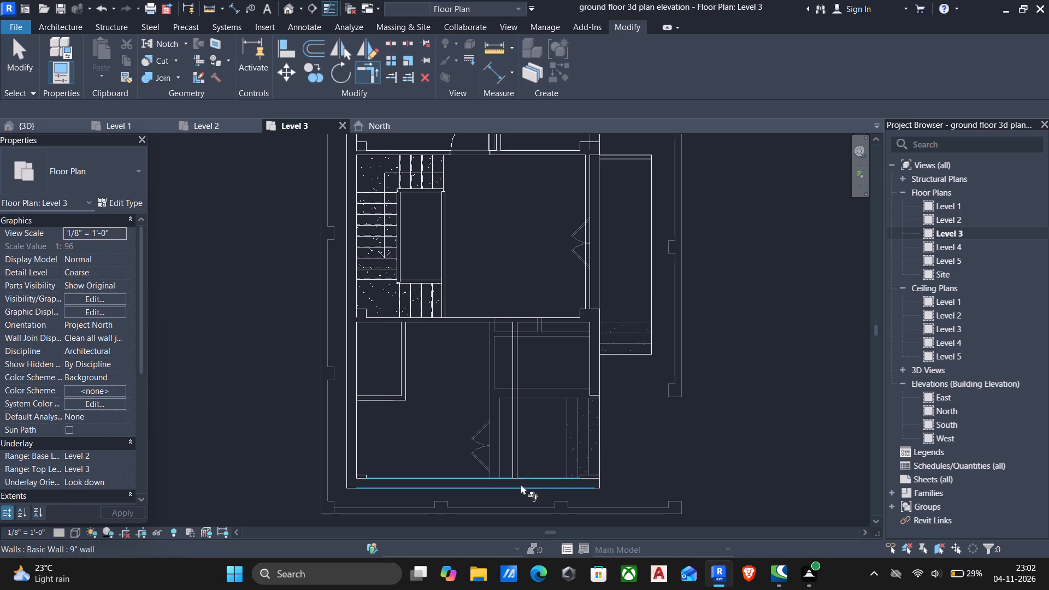
left_click(521, 485)
left_click(591, 377)
key("Escape")
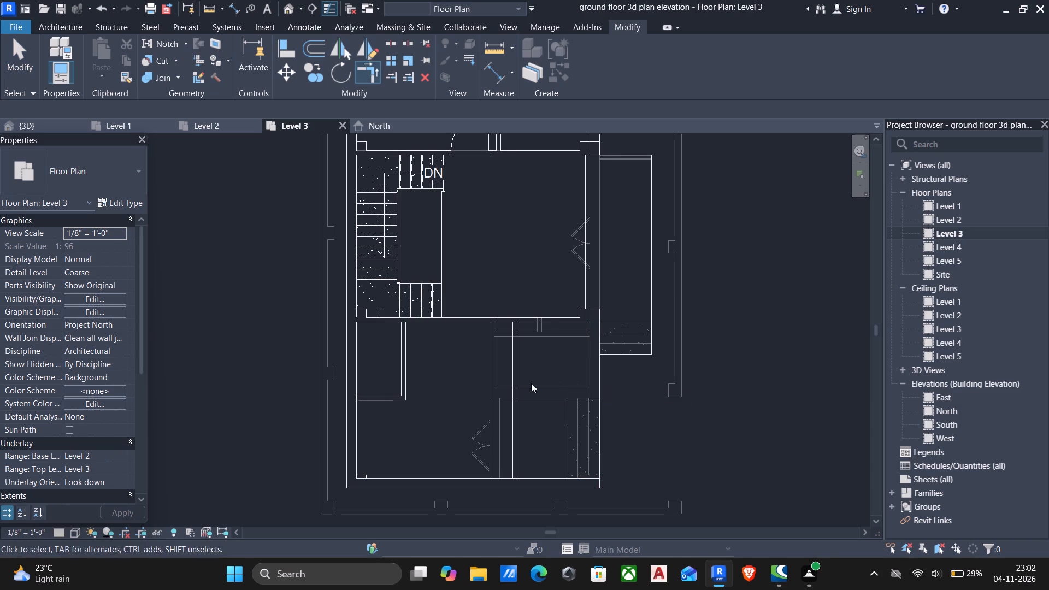
key("Escape")
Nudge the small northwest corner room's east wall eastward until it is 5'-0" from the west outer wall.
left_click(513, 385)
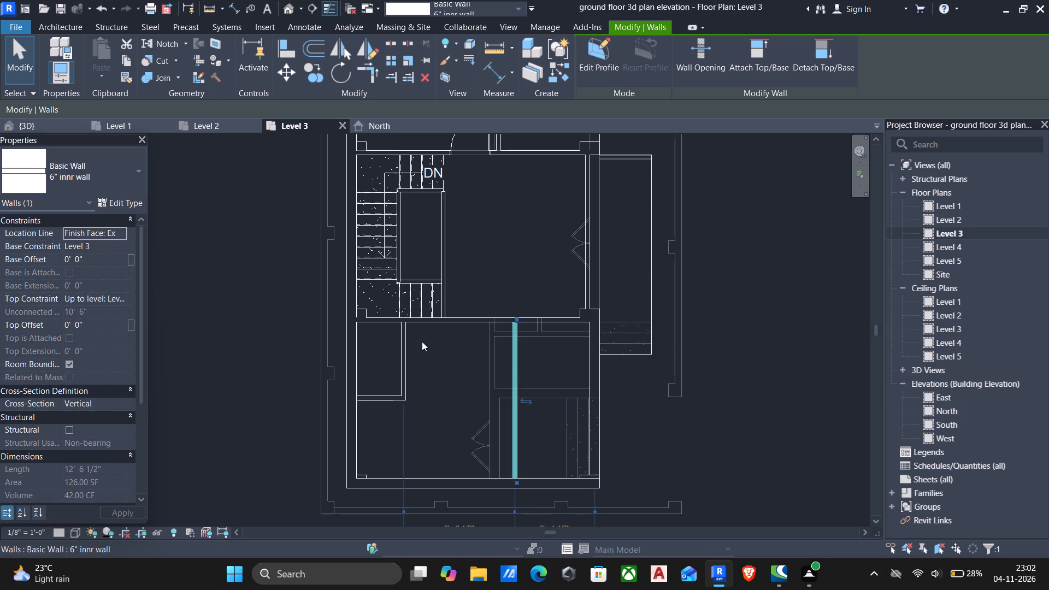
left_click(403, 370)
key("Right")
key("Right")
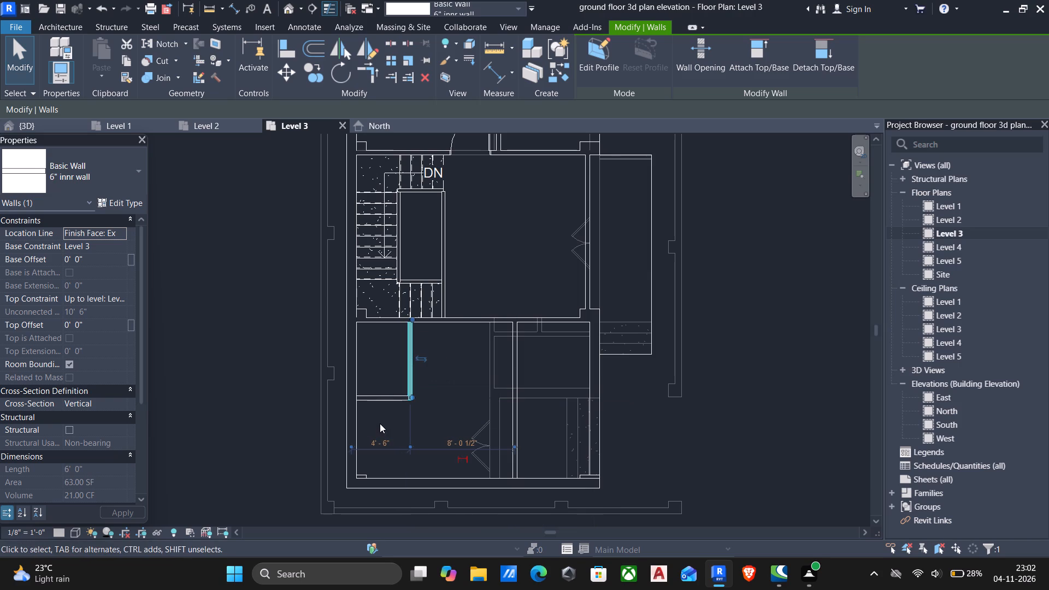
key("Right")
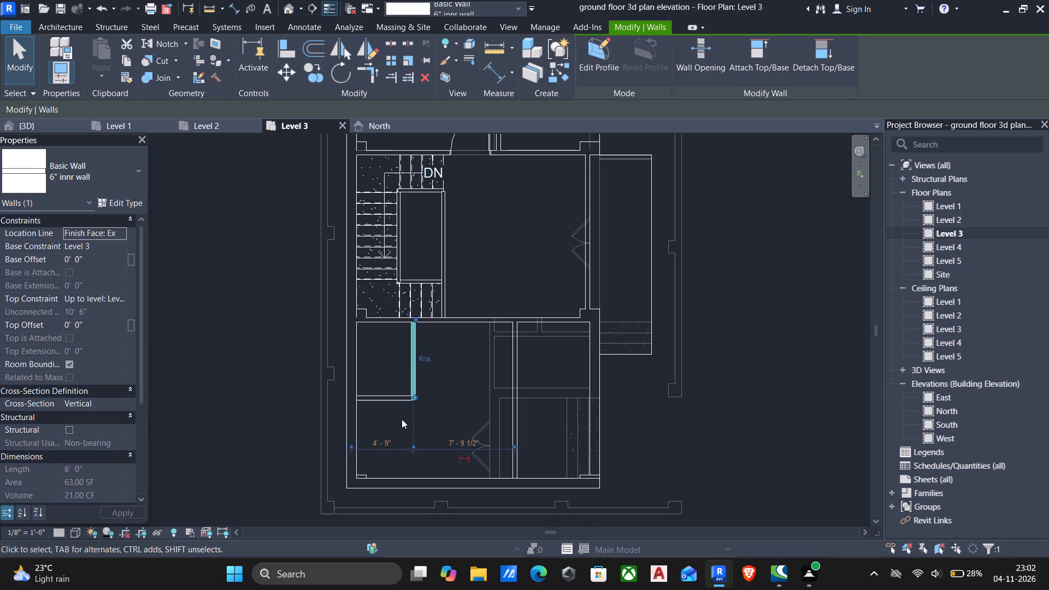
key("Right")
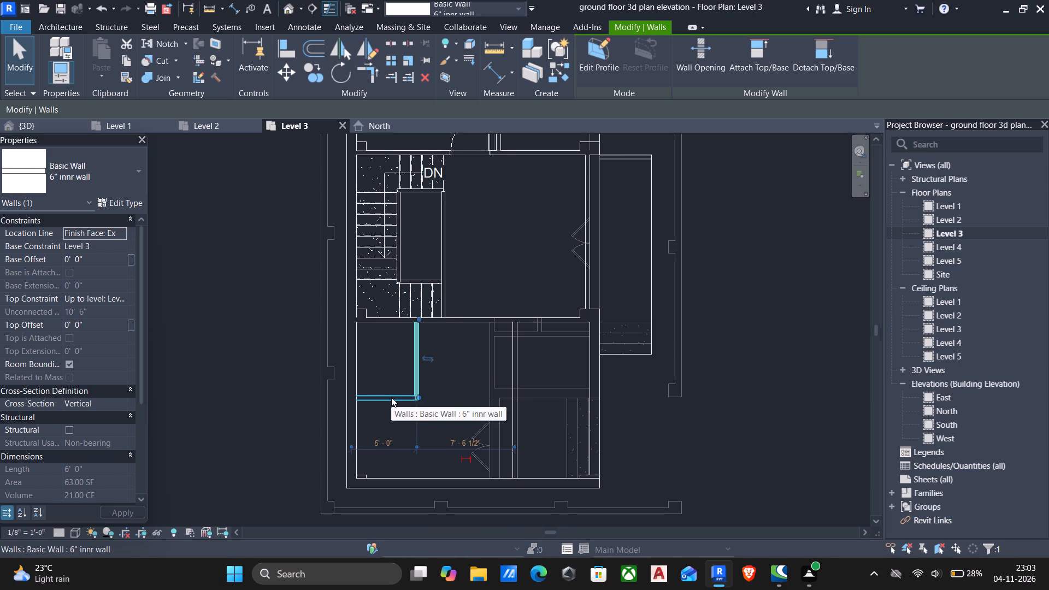
Nudge the corner room's south wall southward until it is 6'-9" from the hall wall.
left_click(391, 397)
key("Down")
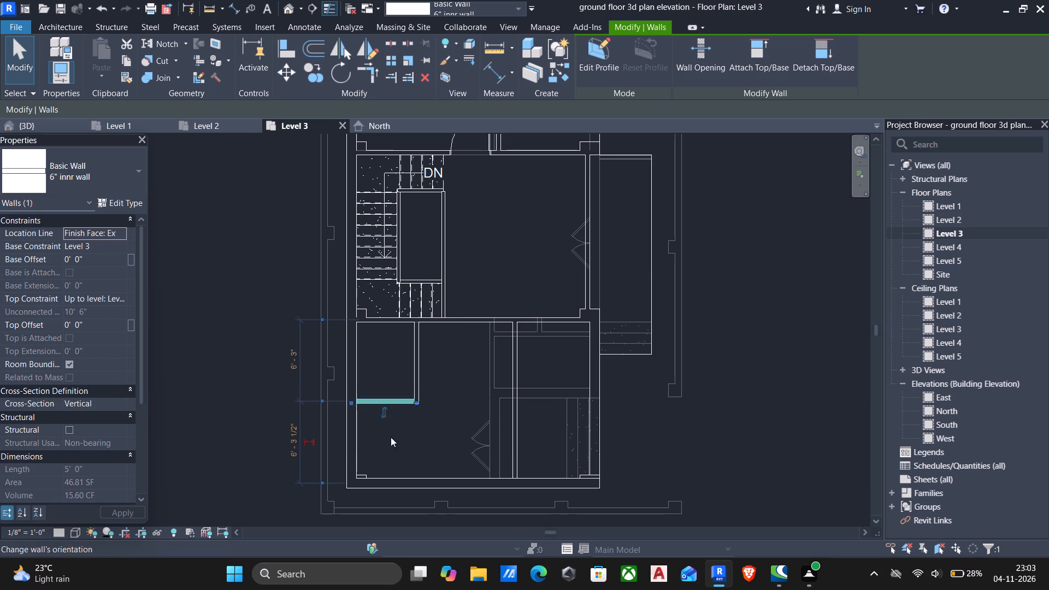
key("Down")
key("Down")
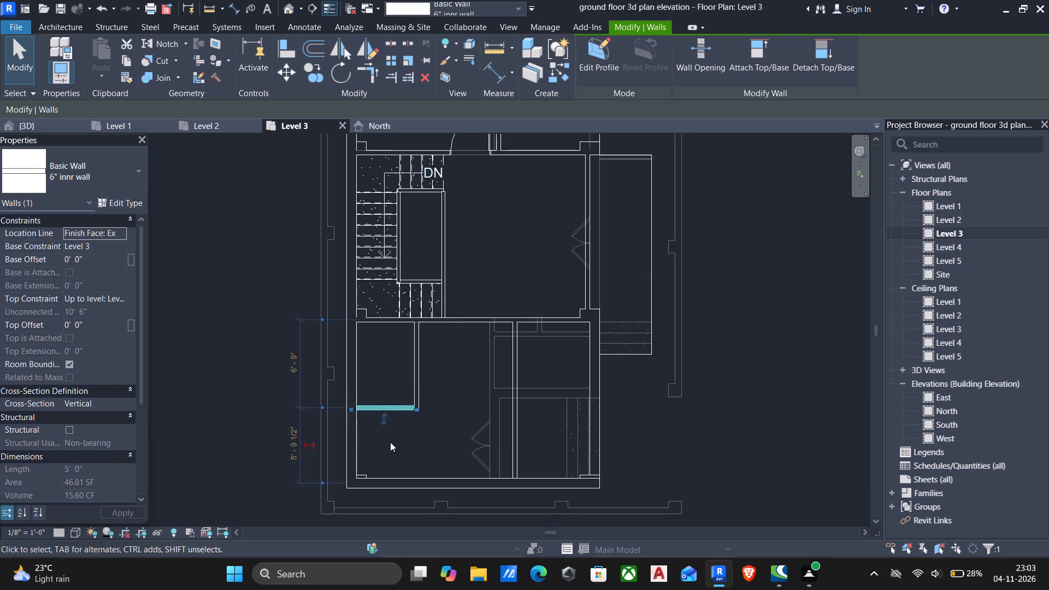
left_click(390, 442)
Extend the corner room's 6" east wall south to the south outer wall.
left_click(416, 392)
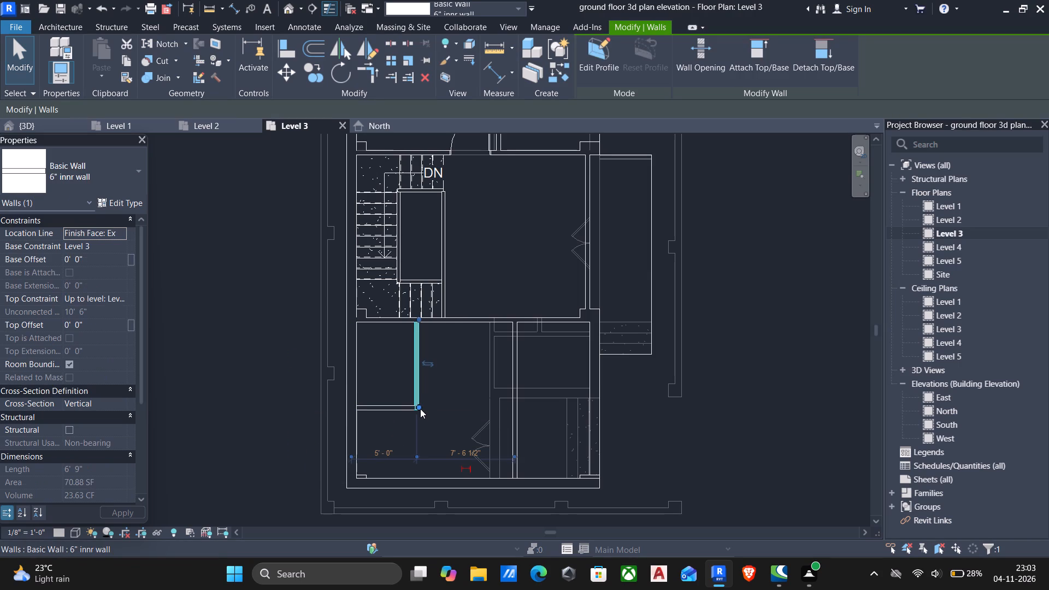
left_click_drag(419, 406, 421, 477)
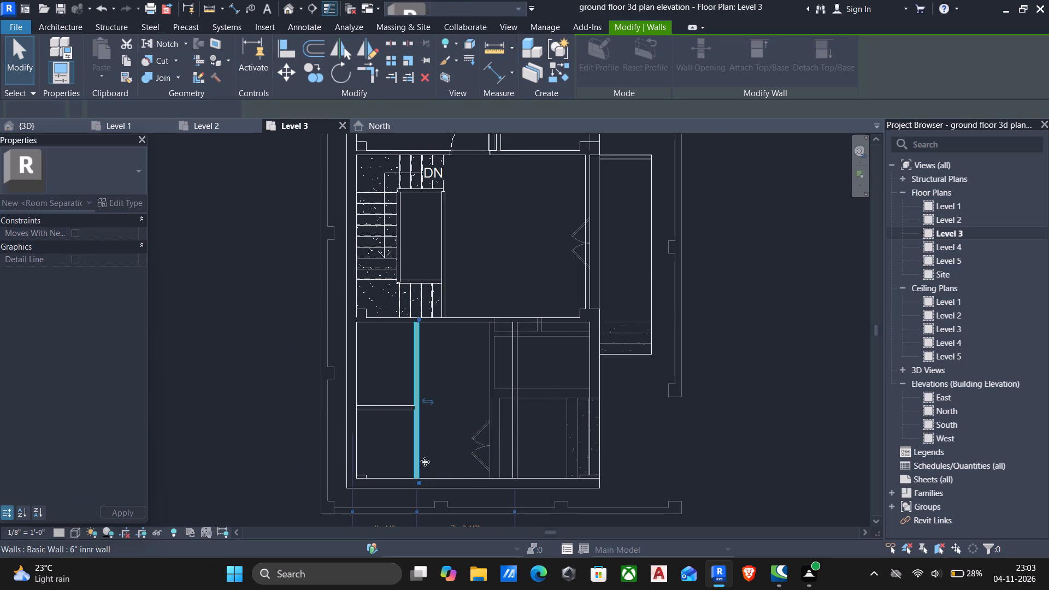
key("Escape")
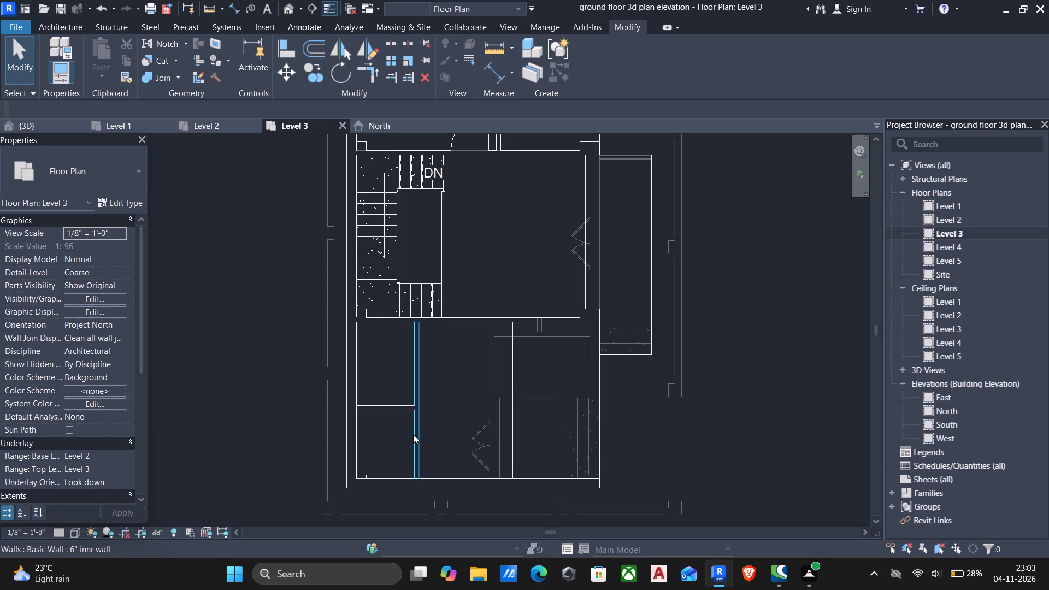
Delete the old 6" north–south partition in the middle of the south room.
left_click(514, 405)
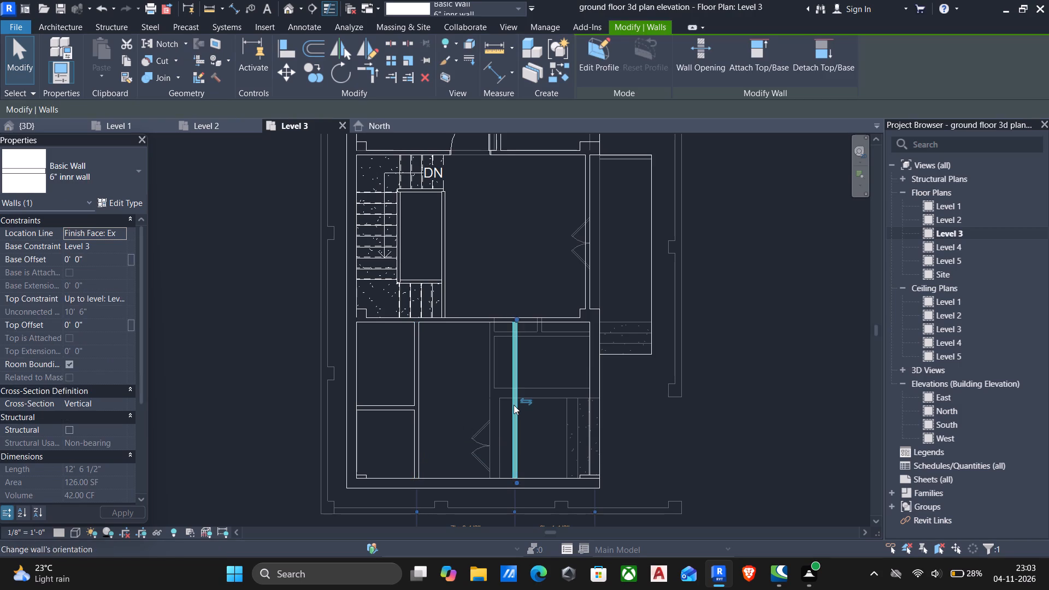
key("Delete")
Measure the distance from the remaining partition's east face to the east outer wall's inner face.
key("d")
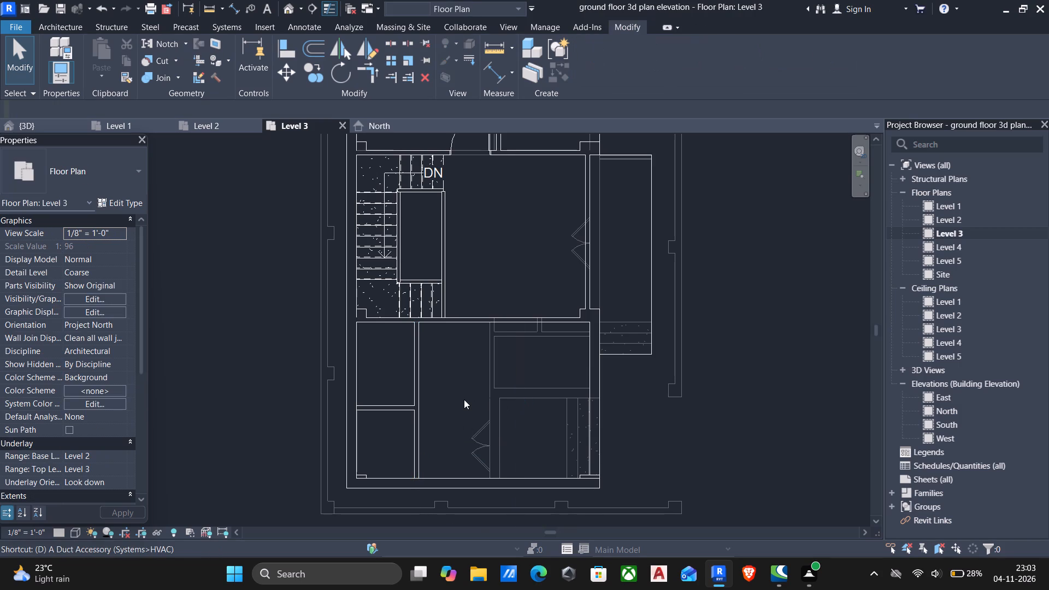
key("i")
scroll(424, 389, "up", 4)
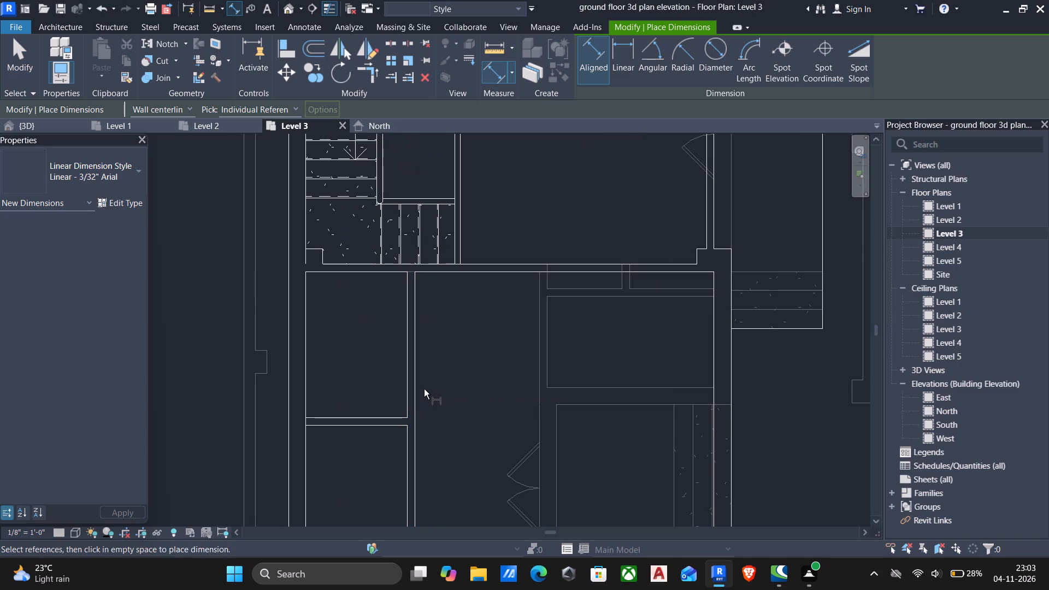
key("Tab")
scroll(424, 389, "up", 1)
key("Tab")
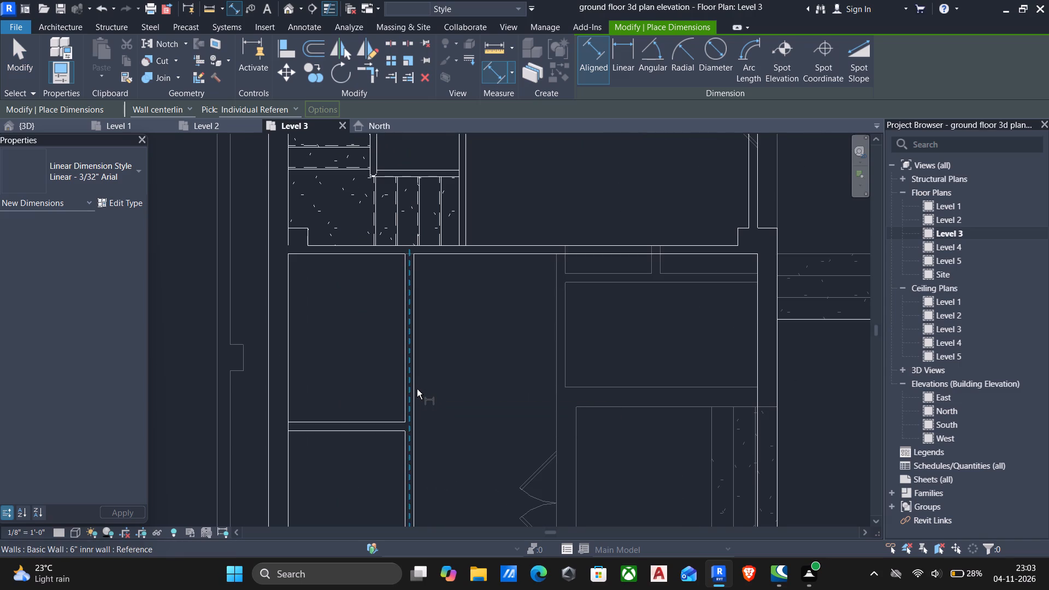
key("Tab")
left_click(417, 389)
key("Tab")
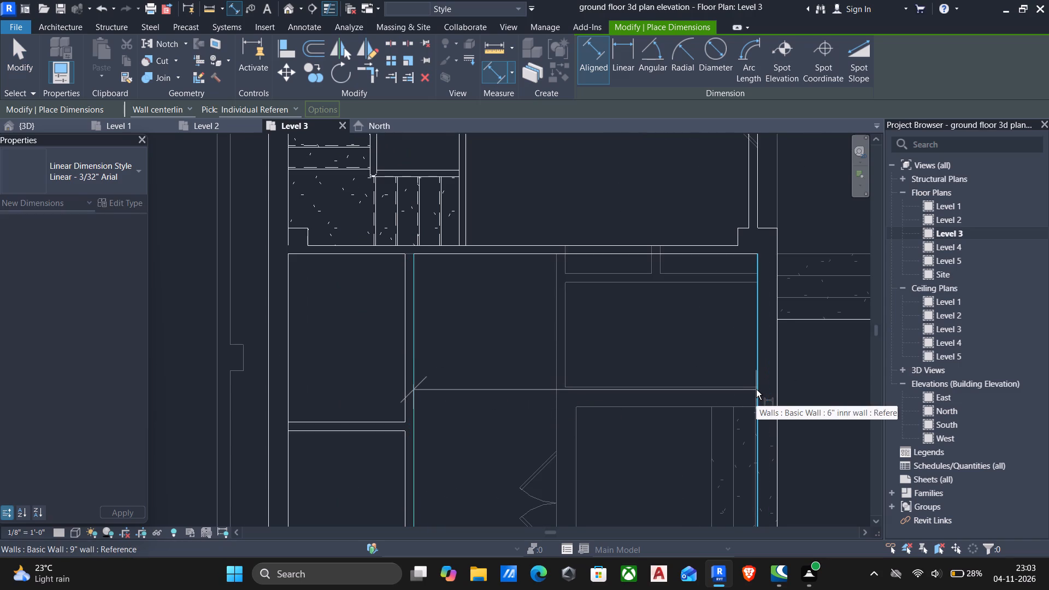
left_click(756, 390)
key("Escape")
scroll(714, 380, "down", 2)
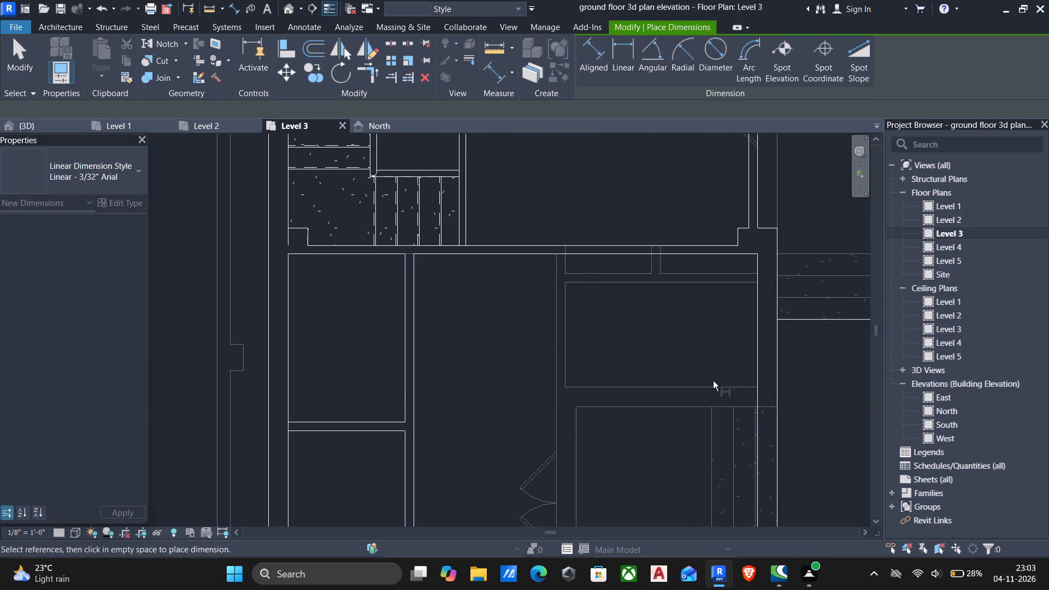
scroll(713, 381, "down", 5)
middle_click_drag(709, 386, 683, 354)
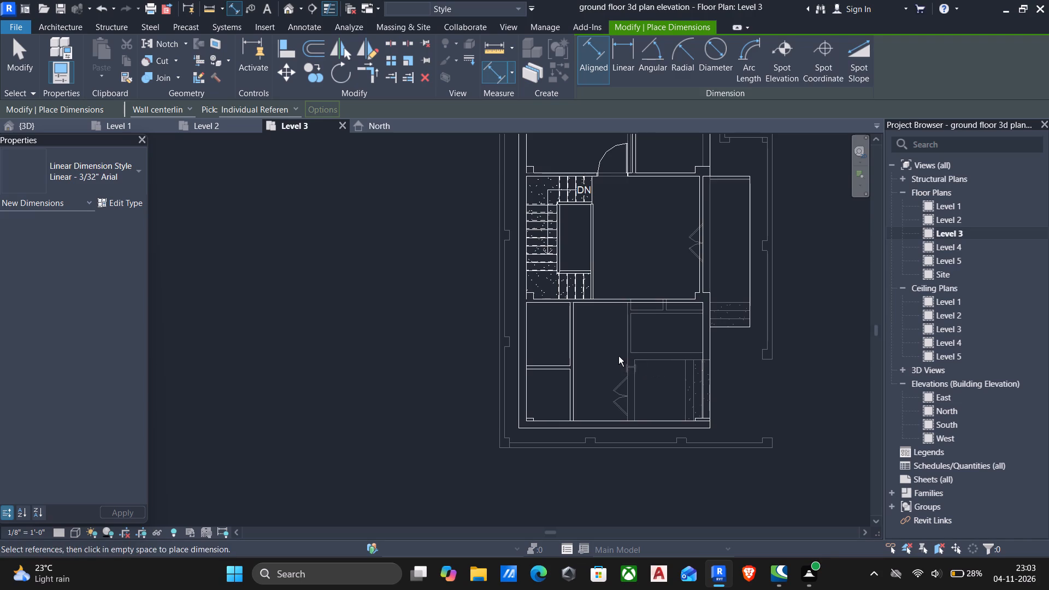
key("Escape")
Set the distance from the west outer wall to the north–south partition to 6'.
scroll(576, 338, "up", 5)
left_click(574, 338)
scroll(506, 351, "down", 2)
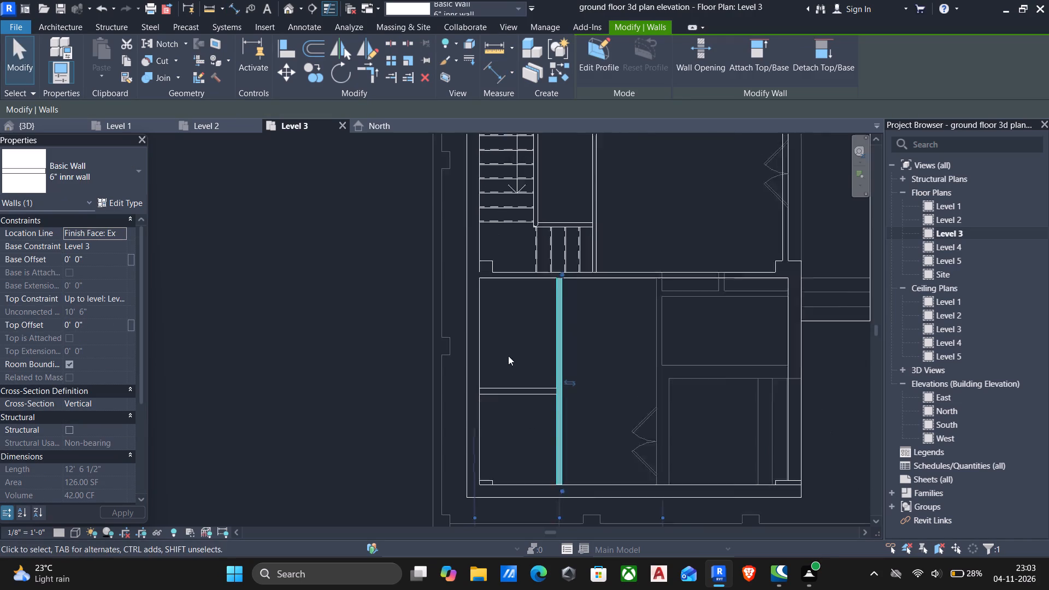
scroll(508, 356, "down", 2)
scroll(510, 469, "up", 3)
left_click(510, 469)
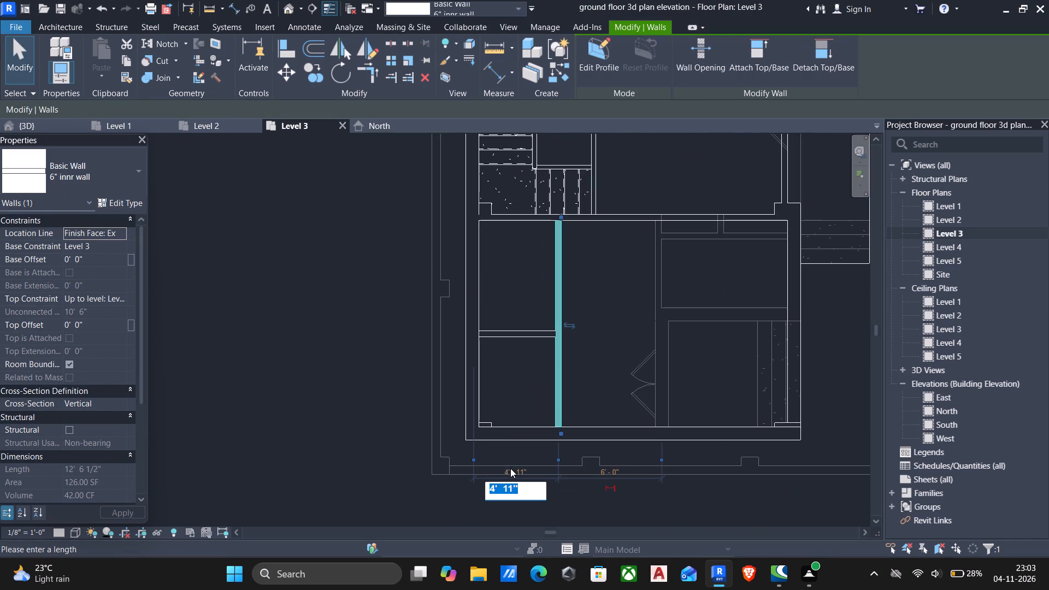
type("6'")
key("Return")
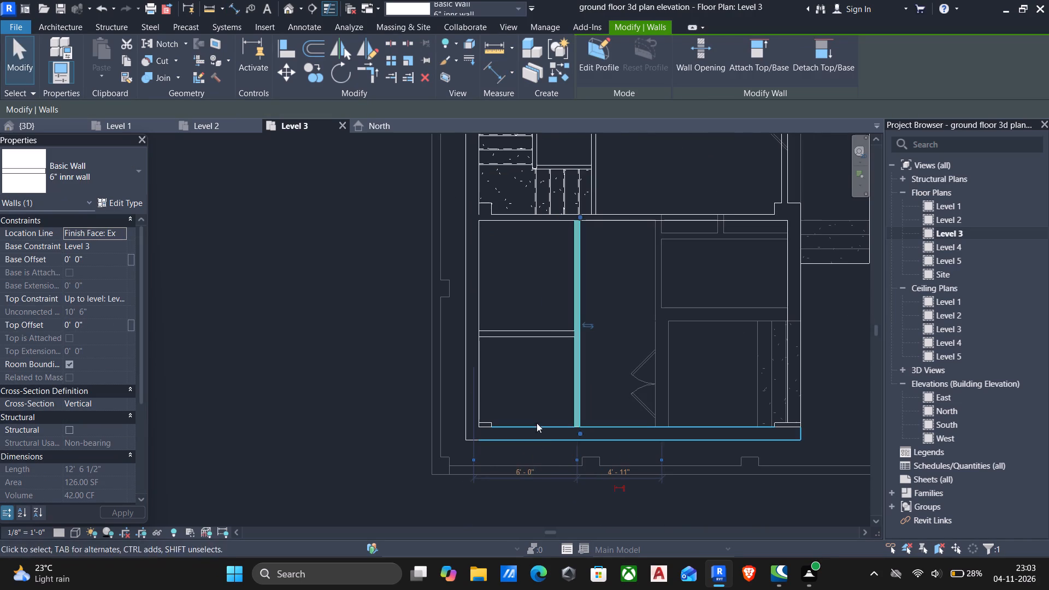
left_click(533, 387)
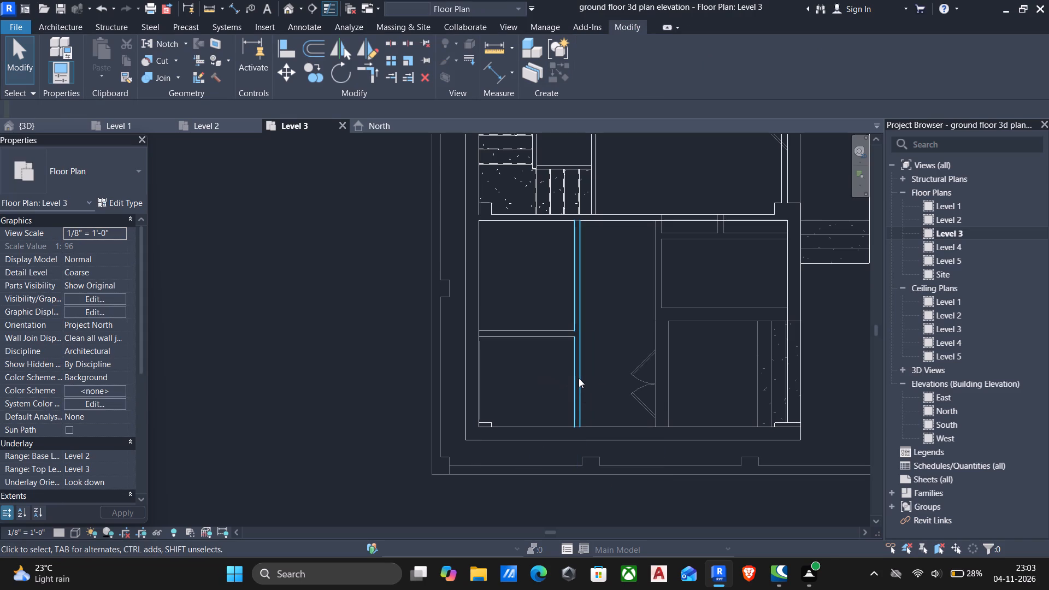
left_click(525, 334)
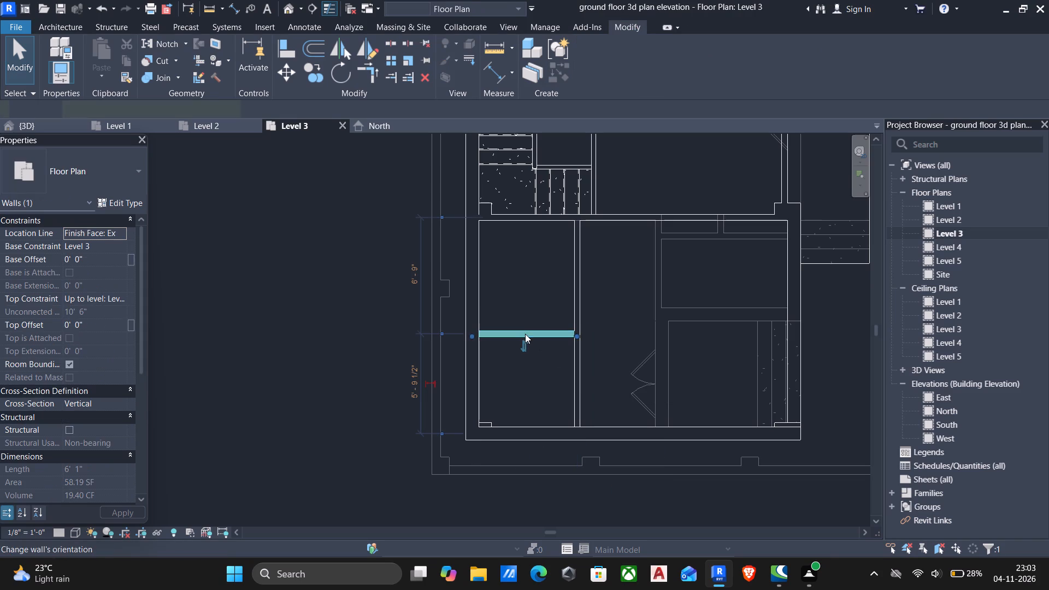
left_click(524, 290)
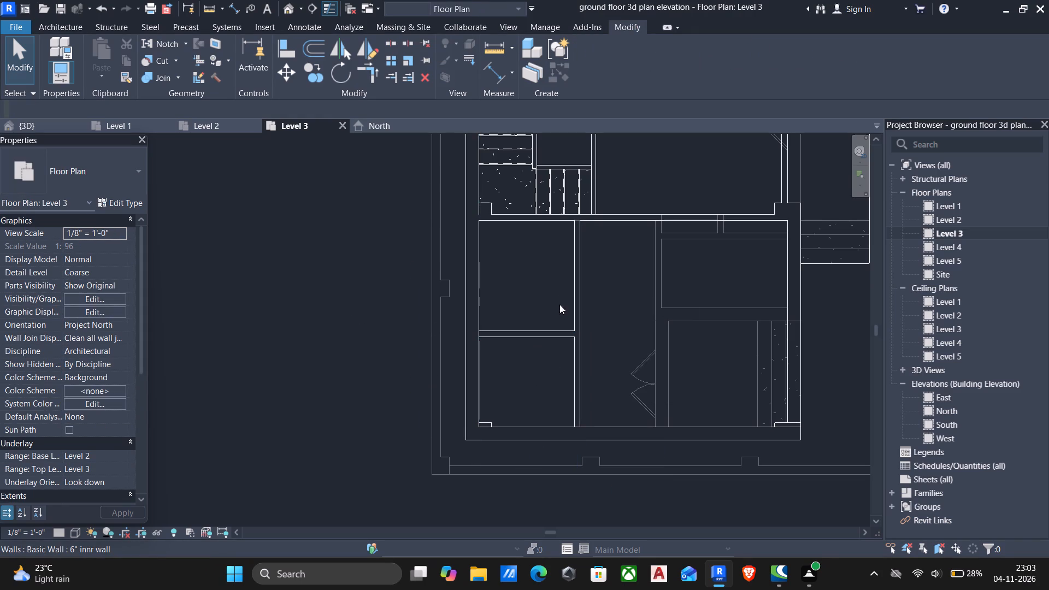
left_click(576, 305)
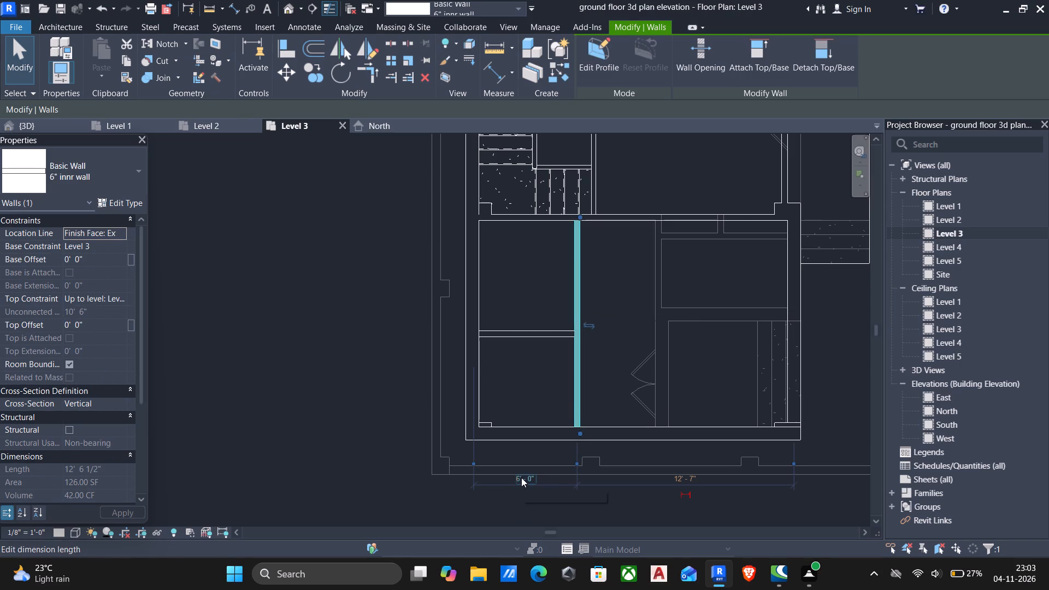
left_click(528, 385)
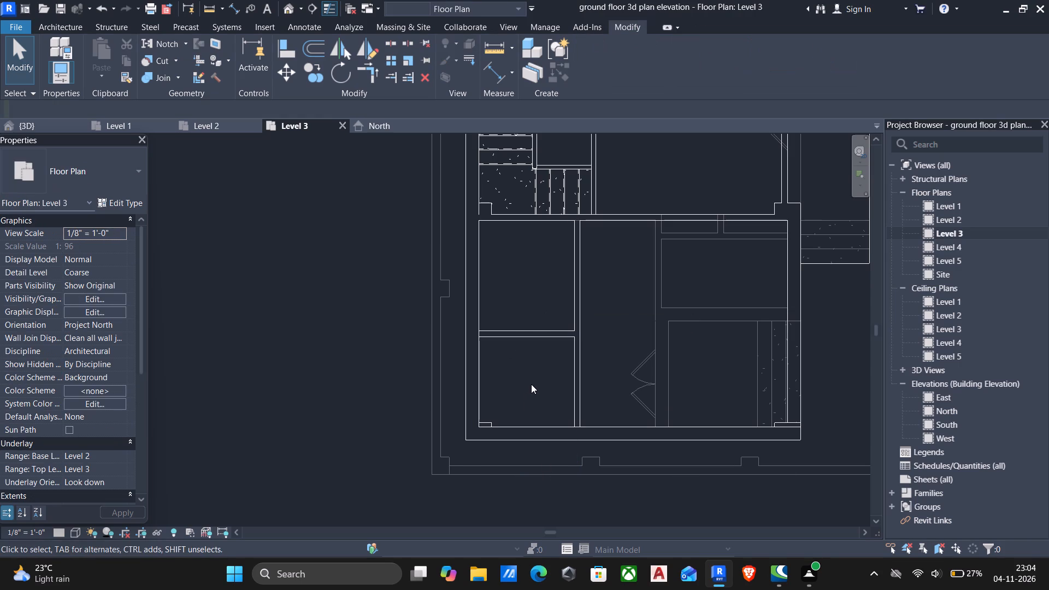
Place a Single-Flush 2'6" x 7' door near the east end of the east–west partition, swinging into the northern west room.
type("dr")
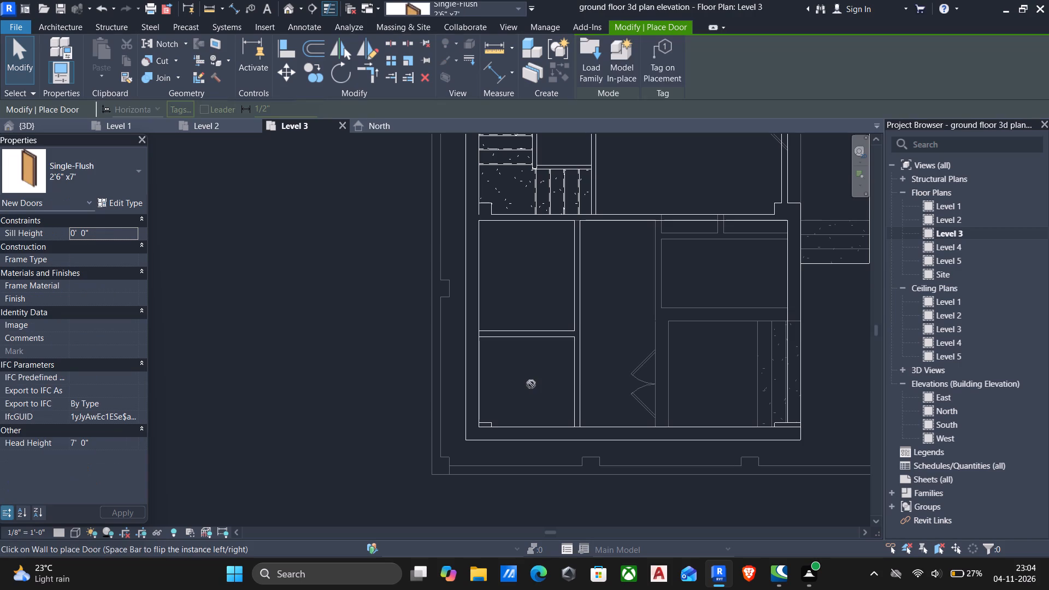
left_click(548, 331)
key("Escape")
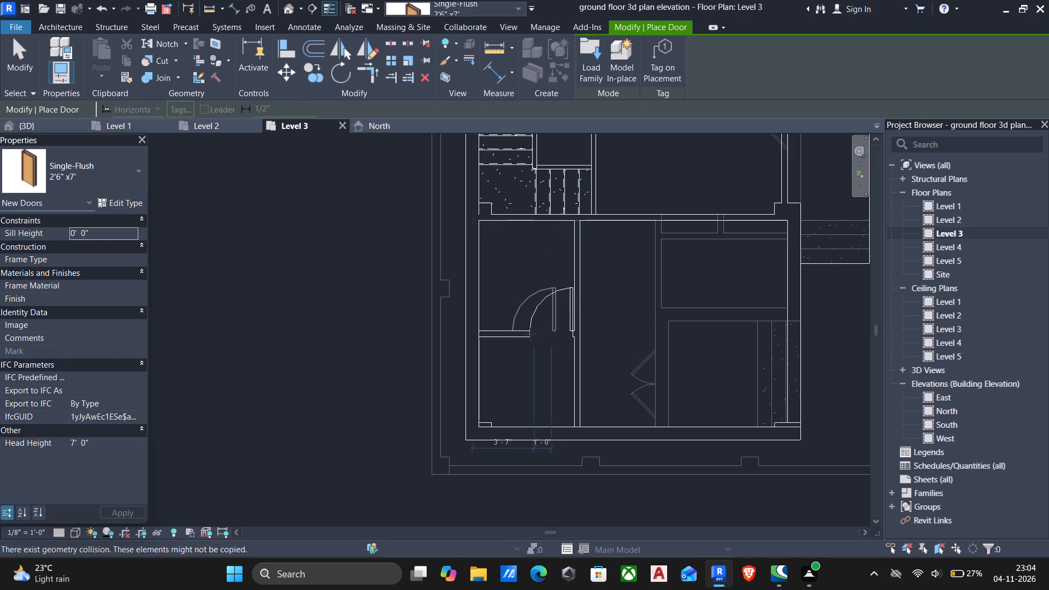
scroll(531, 337, "down", 3)
key("Escape")
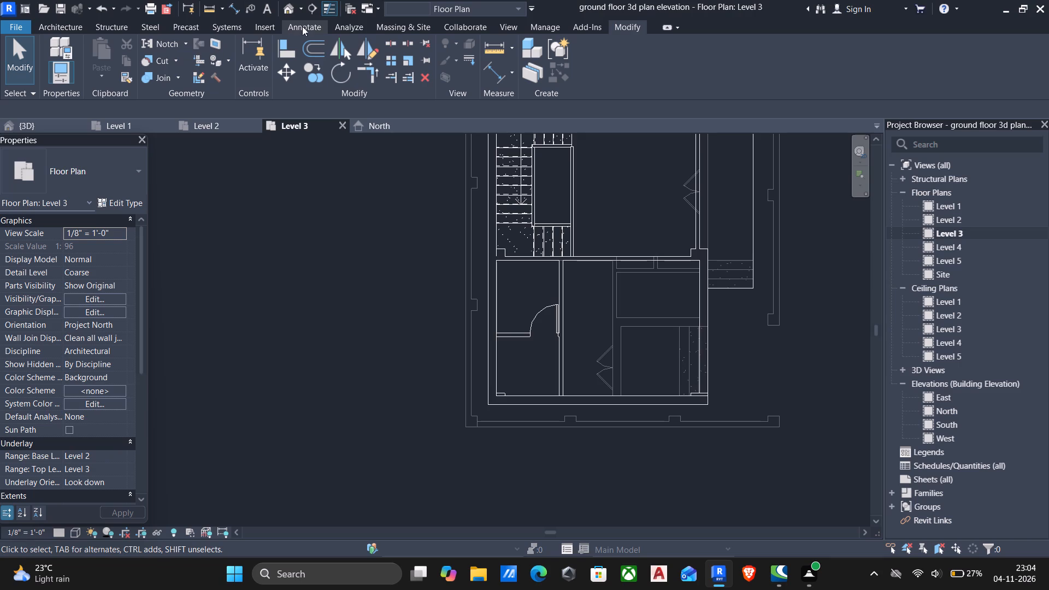
Shorten the 6" north–south partition from its south end to about 8'-2", leaving a gap before the south outer wall.
left_click(558, 375)
scroll(561, 383, "up", 6)
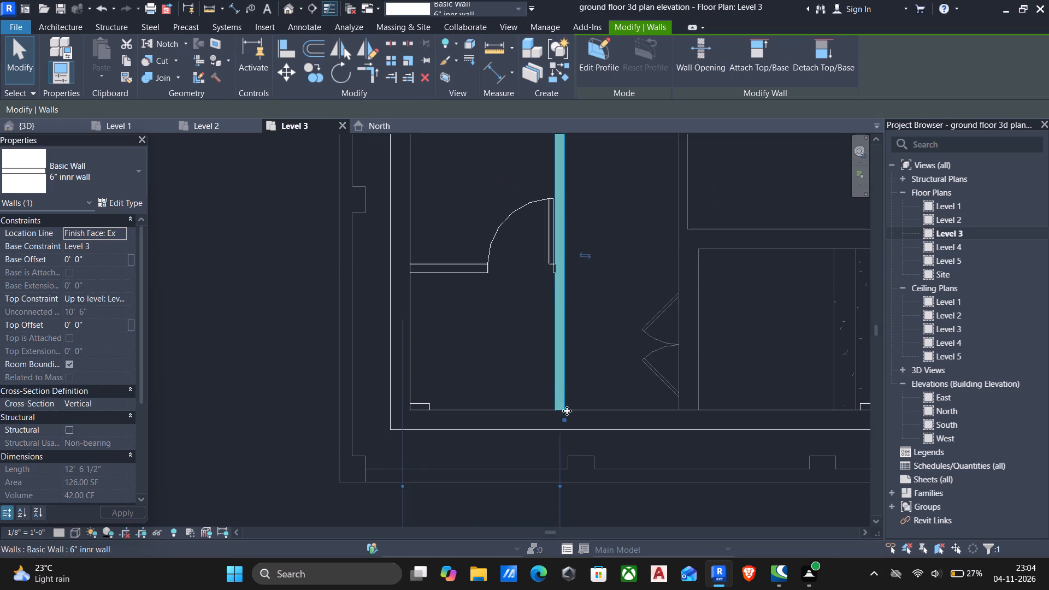
left_click_drag(565, 418, 561, 307)
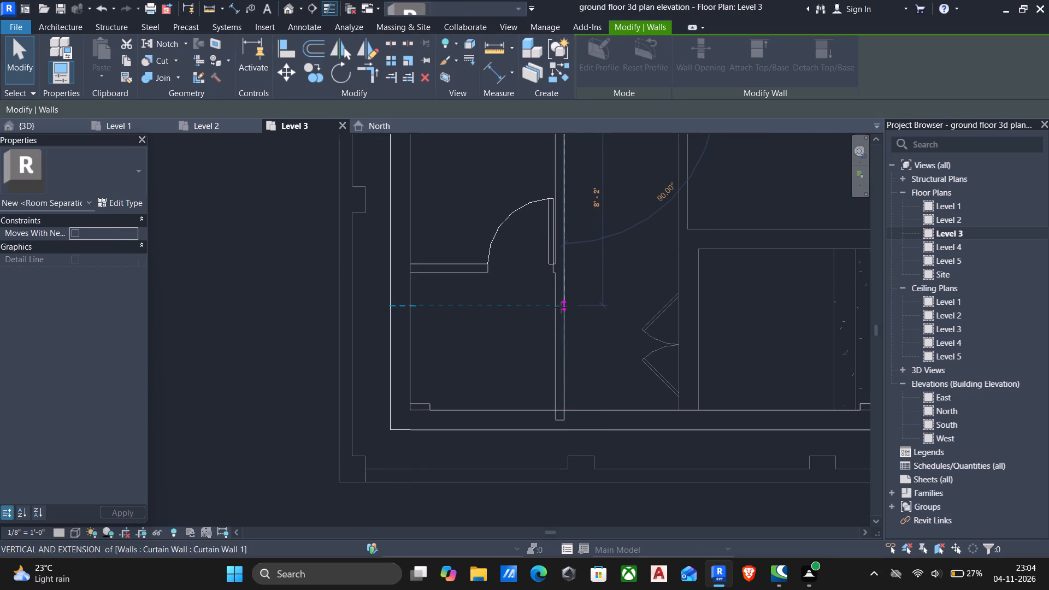
left_click_drag(561, 307, 561, 304)
left_click(502, 318)
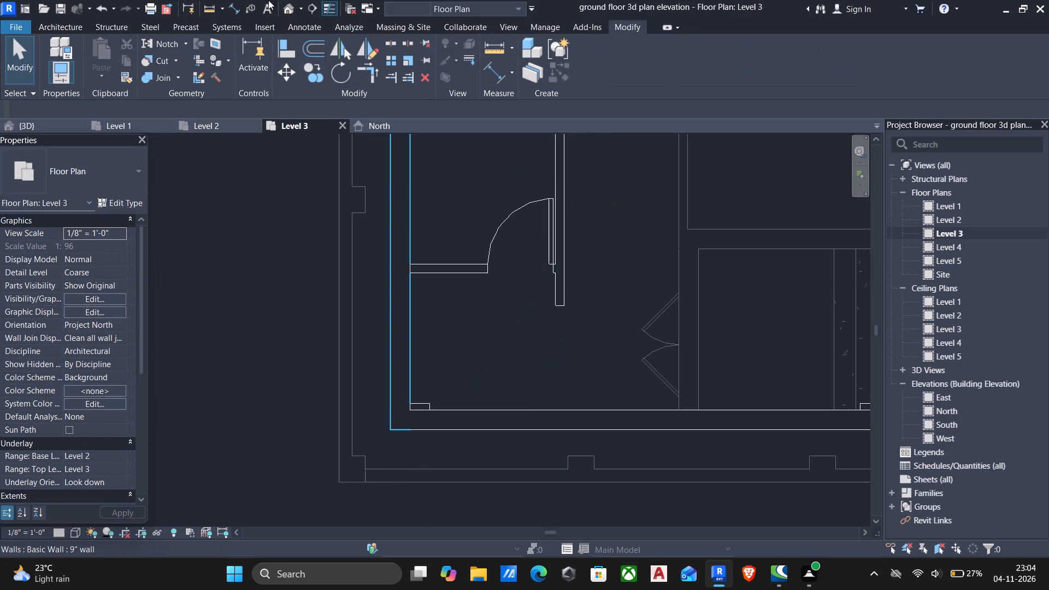
Draw a Hidden Lines detail outline 4" wide and about 2'-6" long, in line with the shortened partition, ending at the south wall.
left_click(308, 23)
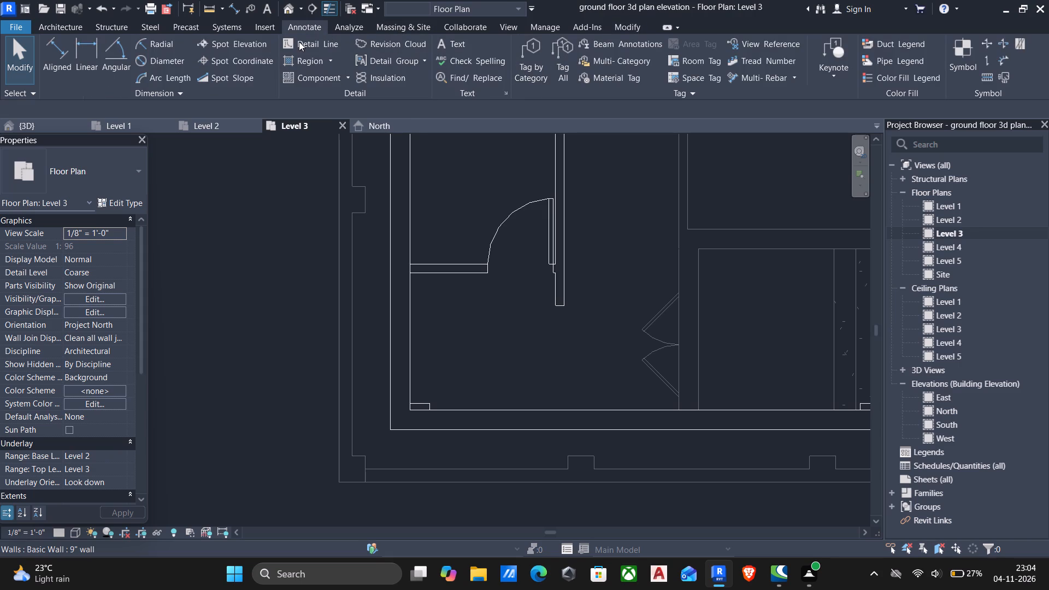
left_click(302, 42)
left_click(693, 68)
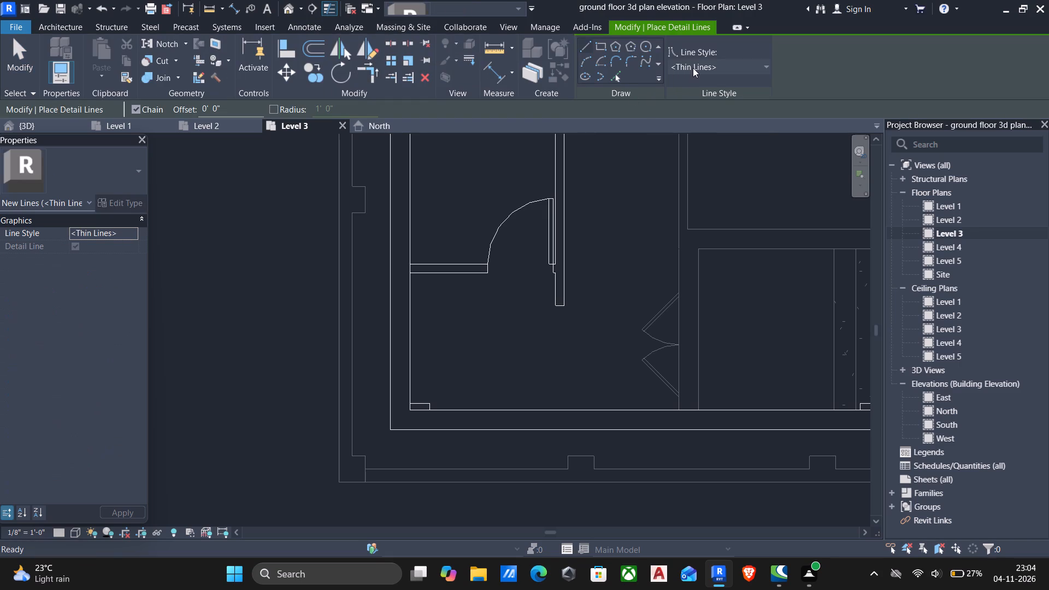
left_click(692, 128)
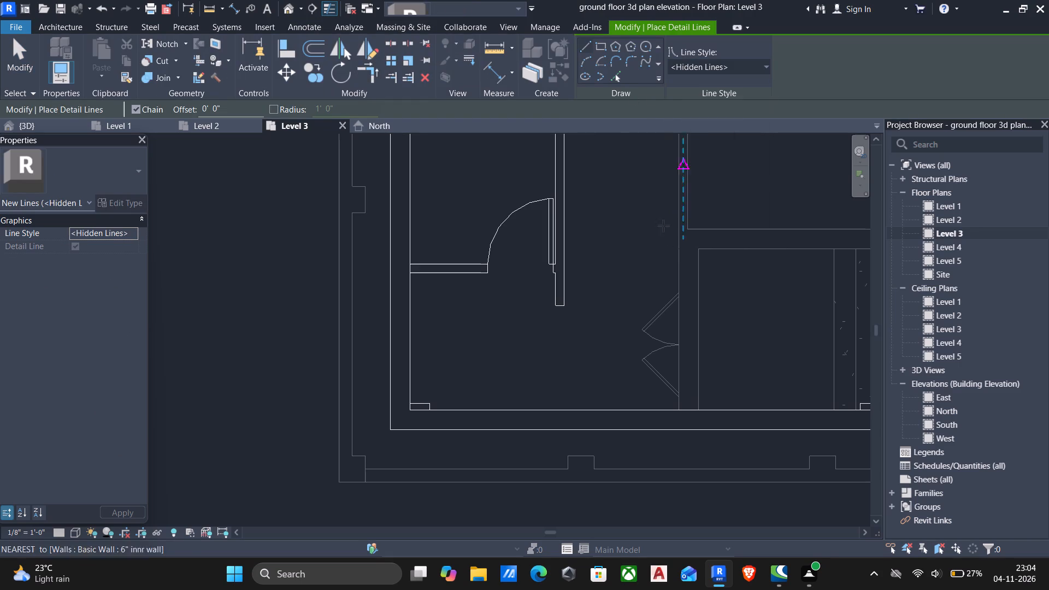
scroll(553, 302, "up", 4)
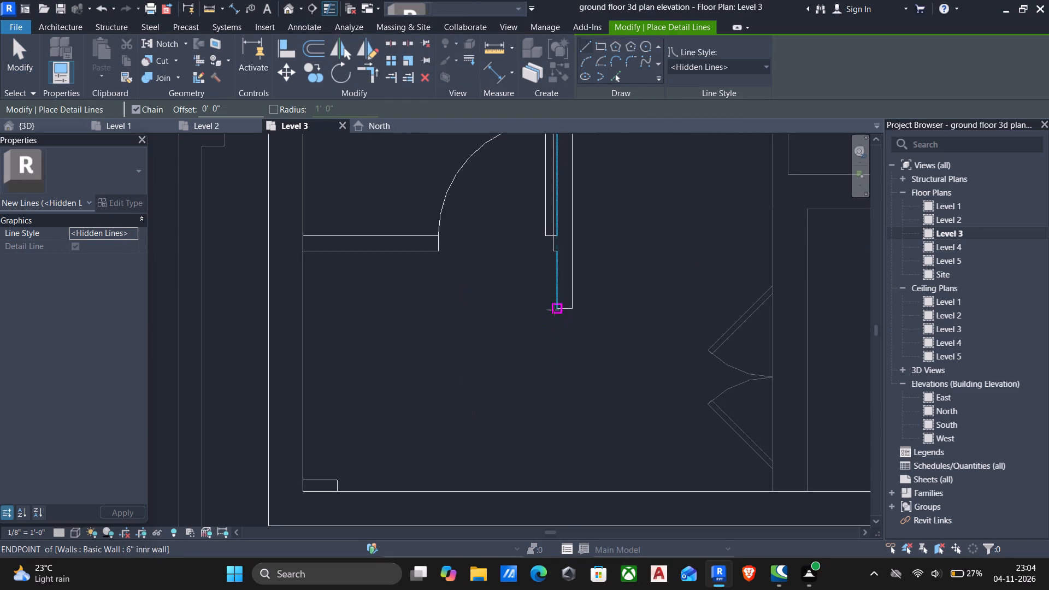
left_click(558, 488)
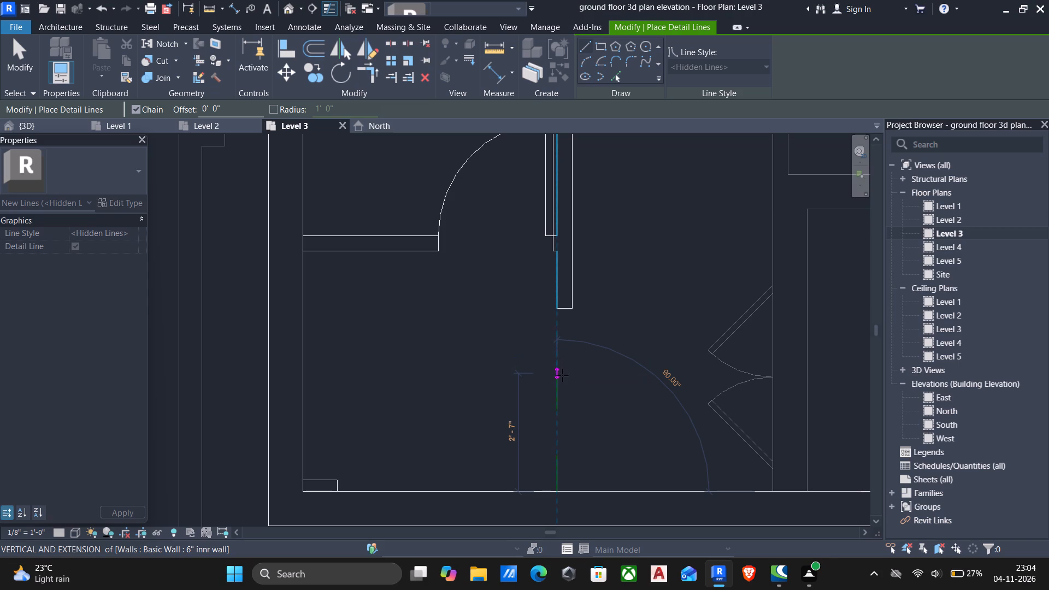
left_click(562, 377)
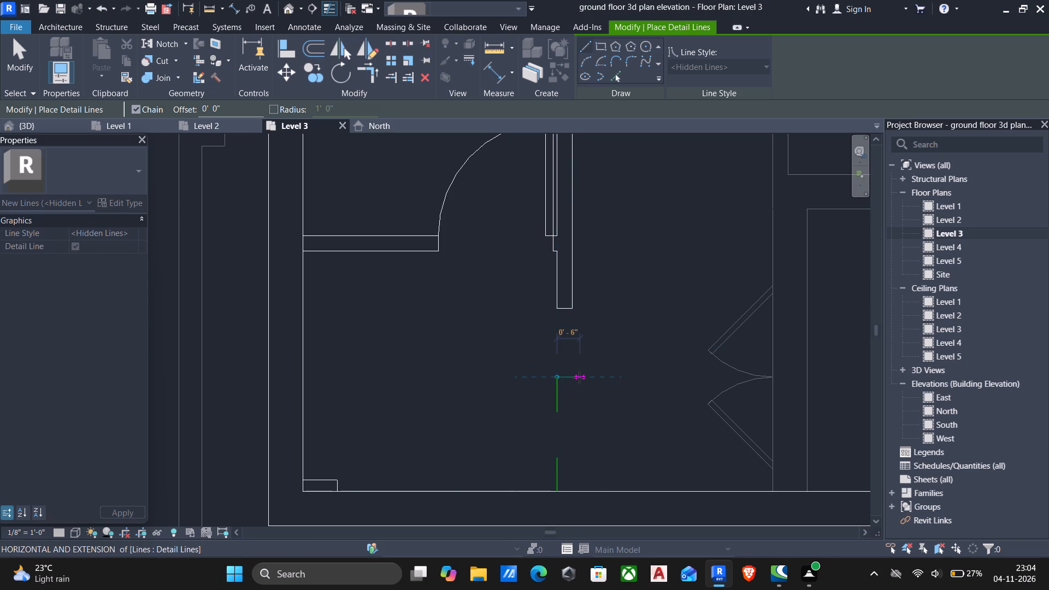
key("4")
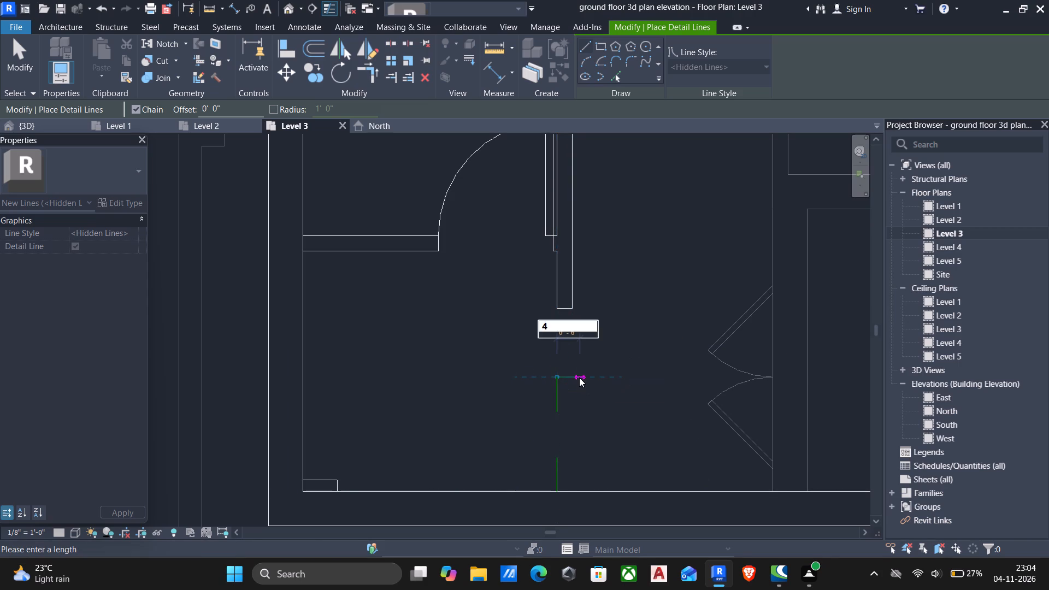
key("shift+quotedbl")
key("Return")
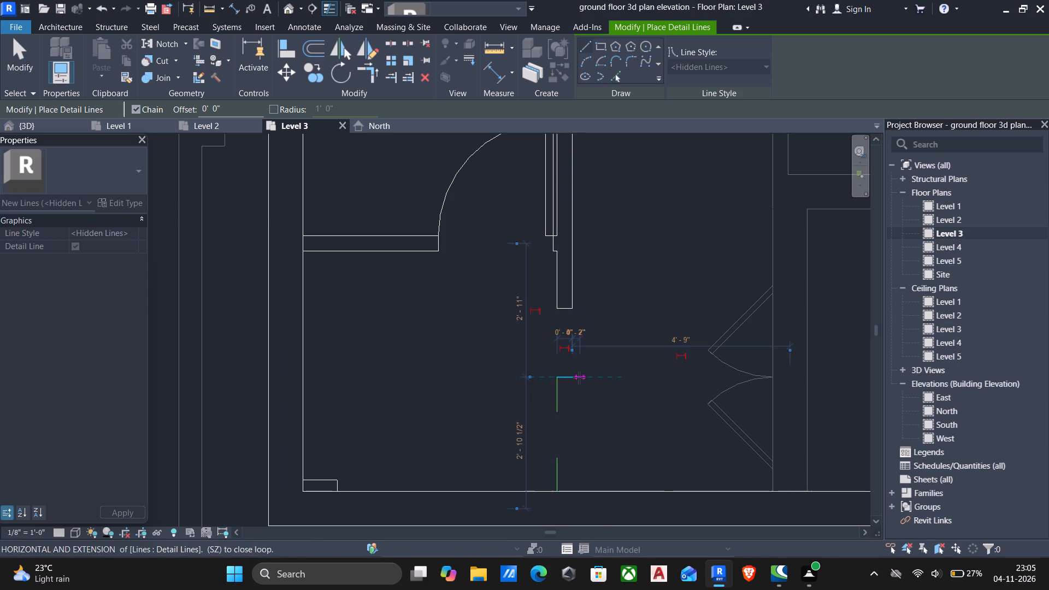
left_click(577, 488)
key("Escape")
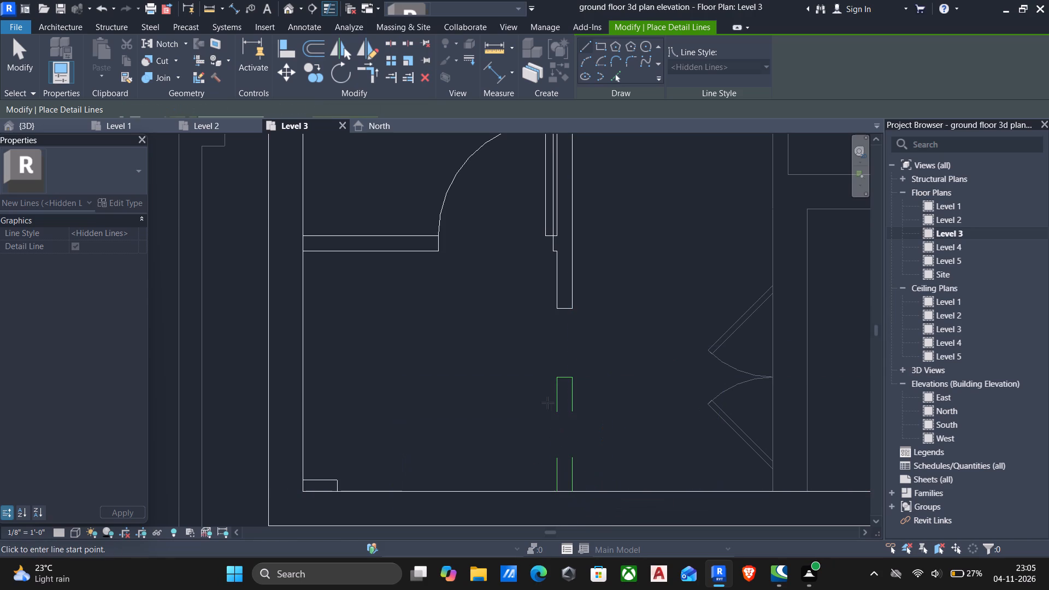
key("Escape")
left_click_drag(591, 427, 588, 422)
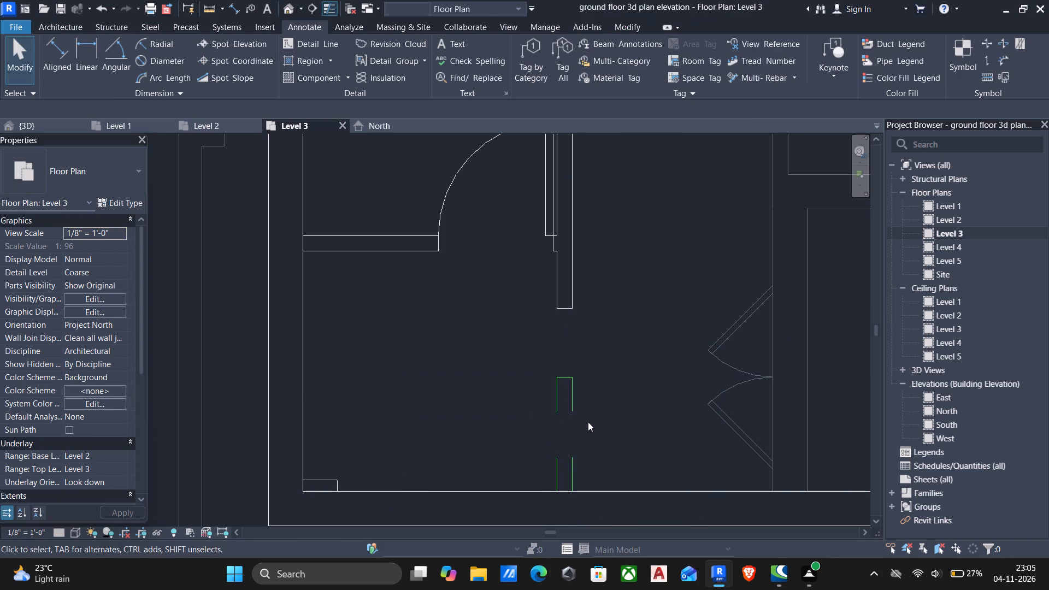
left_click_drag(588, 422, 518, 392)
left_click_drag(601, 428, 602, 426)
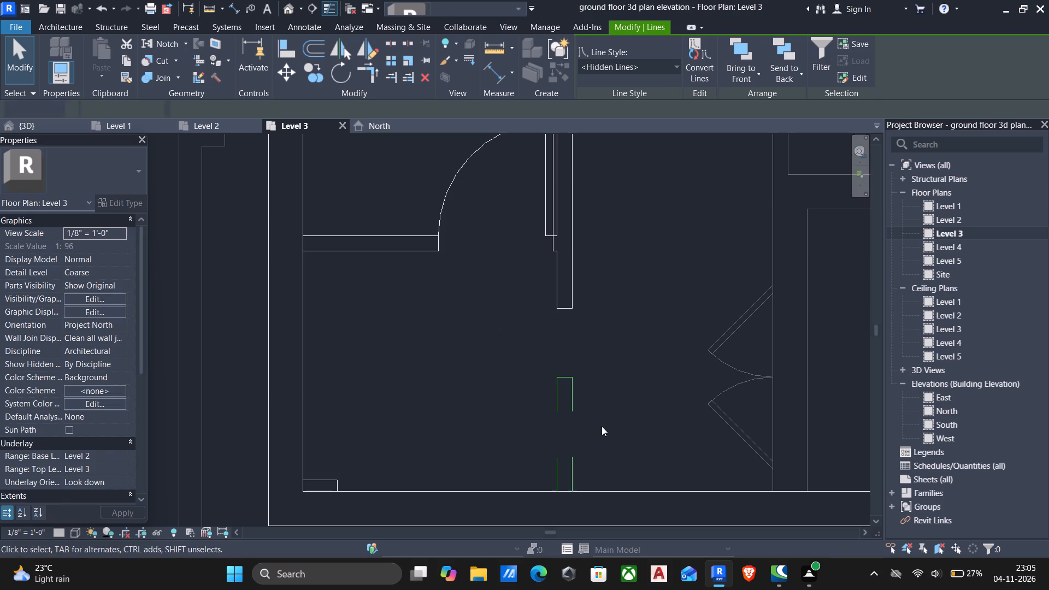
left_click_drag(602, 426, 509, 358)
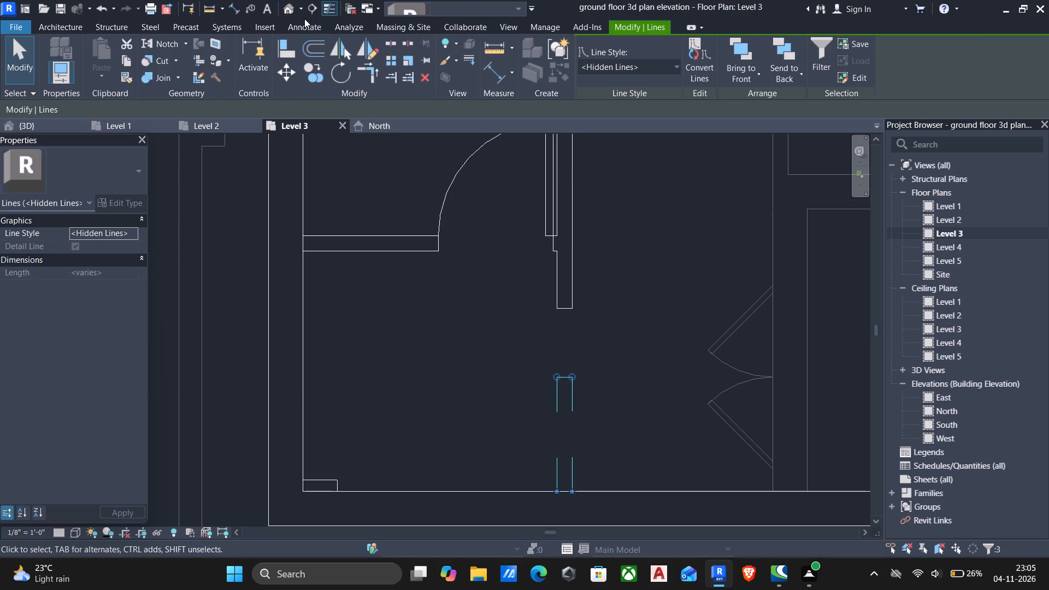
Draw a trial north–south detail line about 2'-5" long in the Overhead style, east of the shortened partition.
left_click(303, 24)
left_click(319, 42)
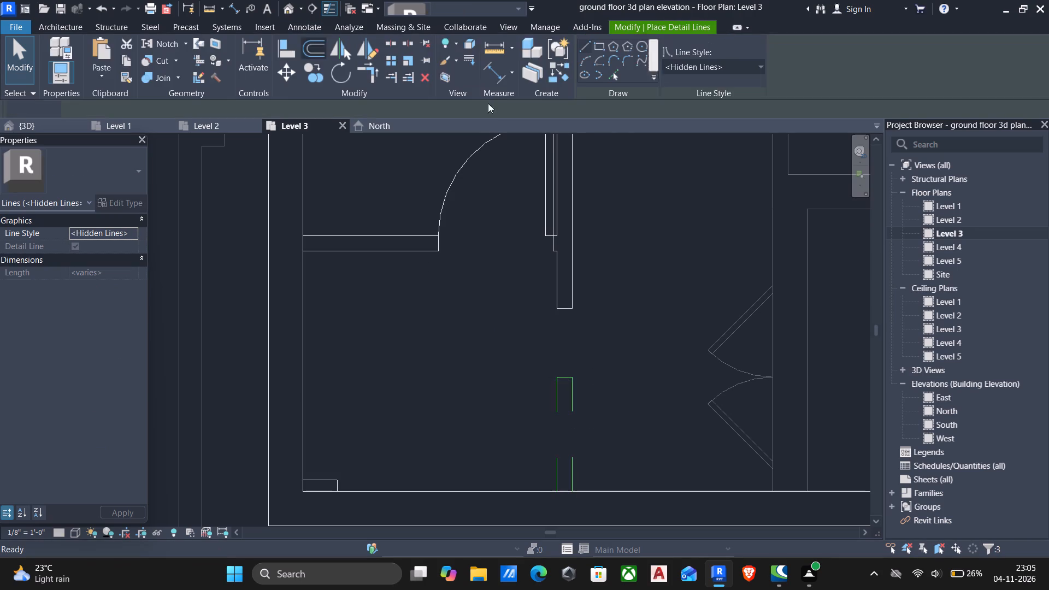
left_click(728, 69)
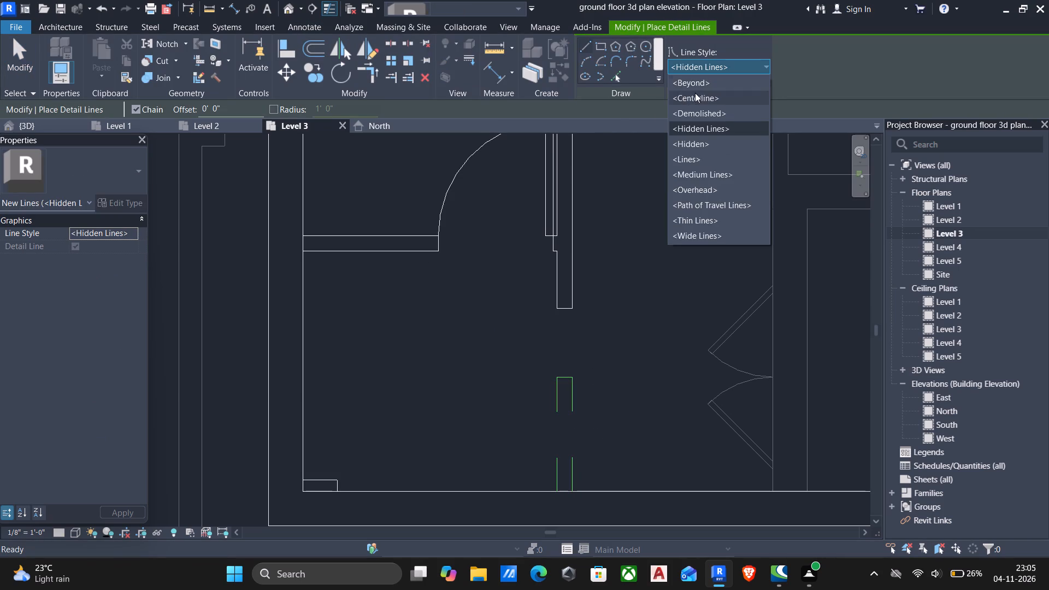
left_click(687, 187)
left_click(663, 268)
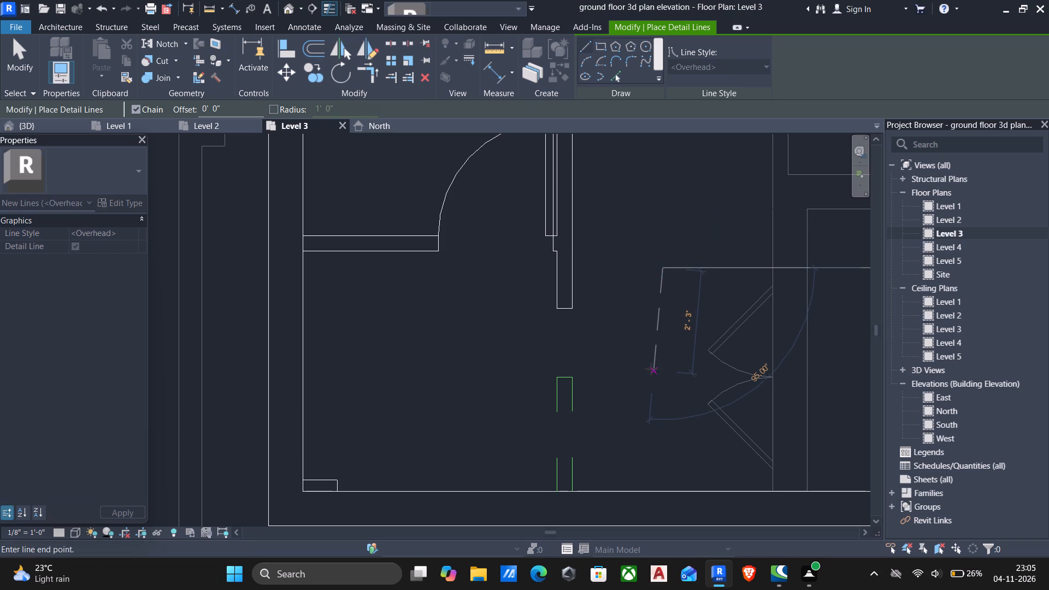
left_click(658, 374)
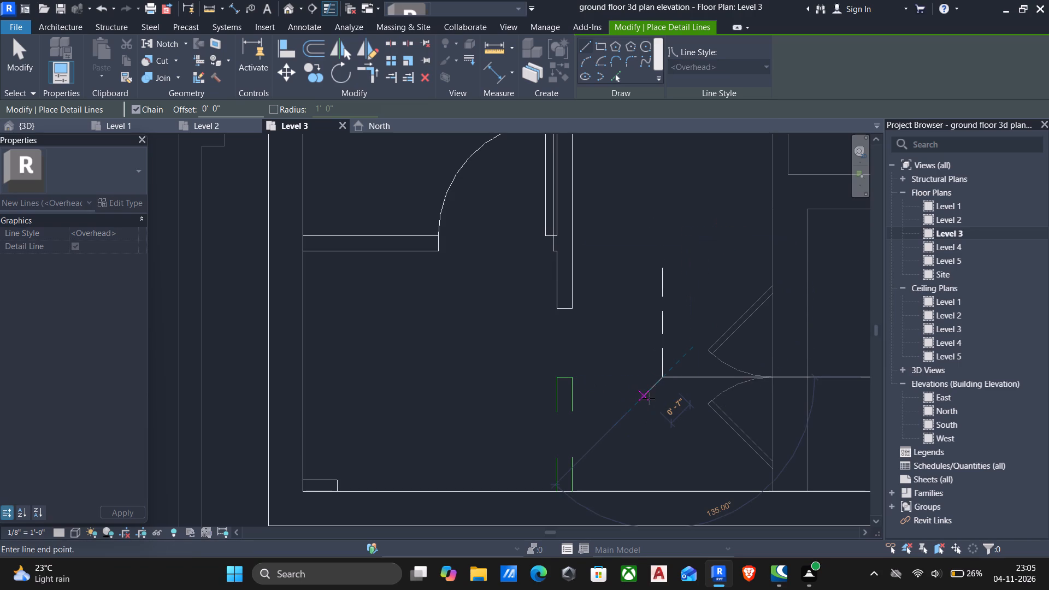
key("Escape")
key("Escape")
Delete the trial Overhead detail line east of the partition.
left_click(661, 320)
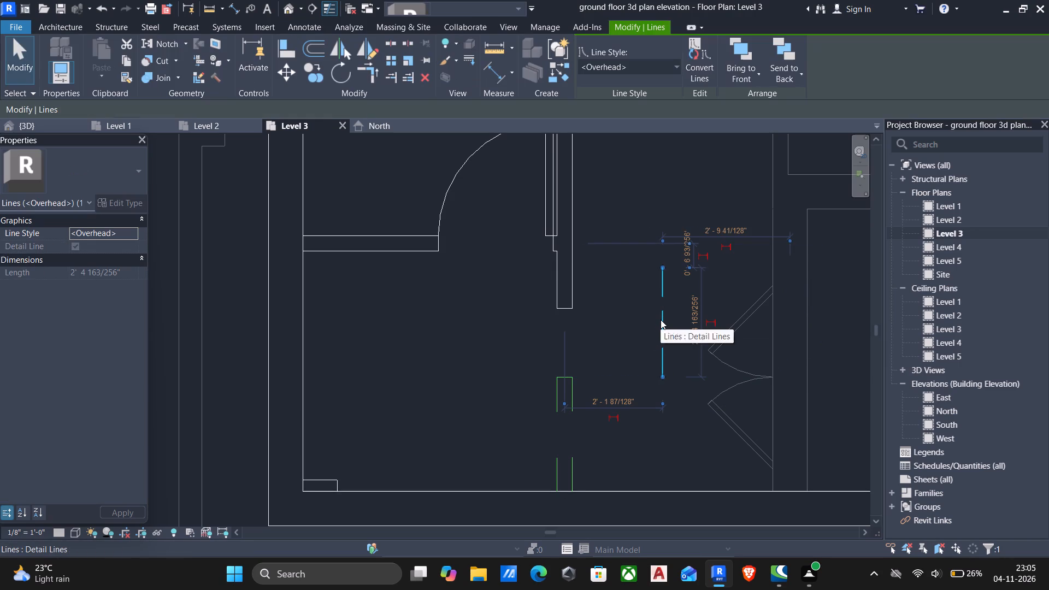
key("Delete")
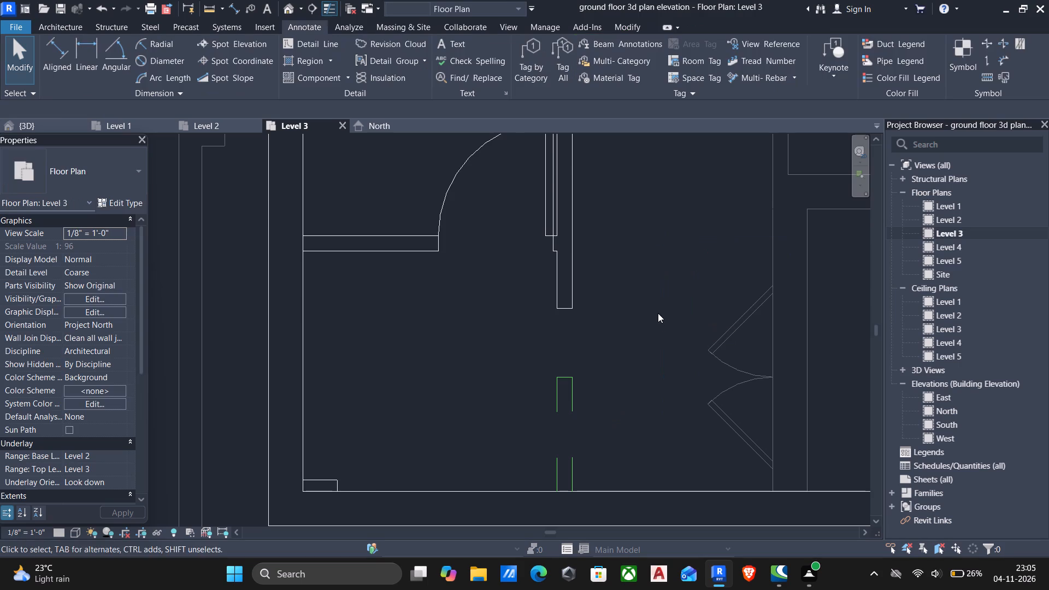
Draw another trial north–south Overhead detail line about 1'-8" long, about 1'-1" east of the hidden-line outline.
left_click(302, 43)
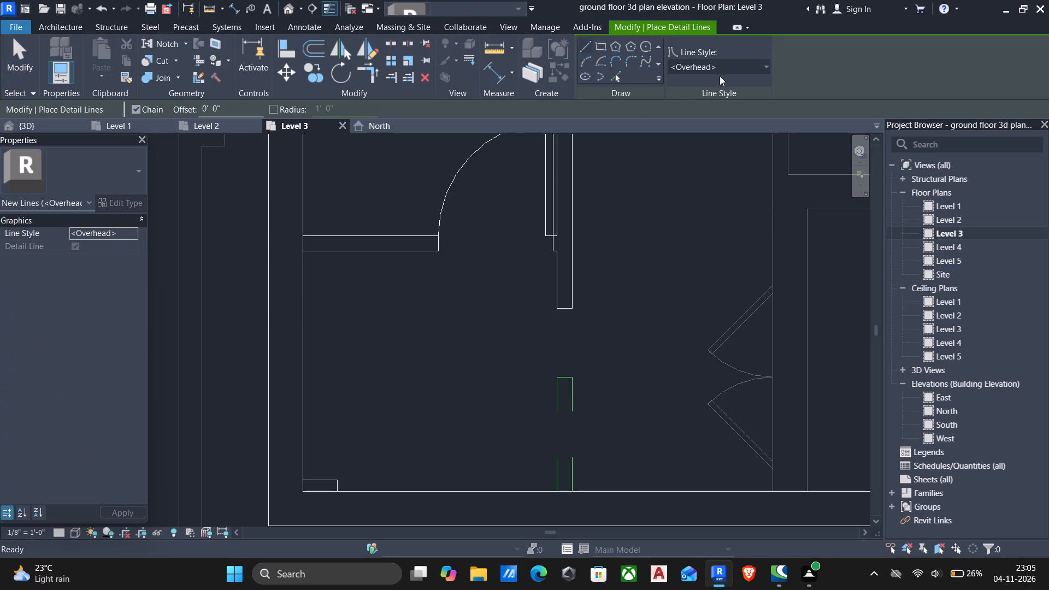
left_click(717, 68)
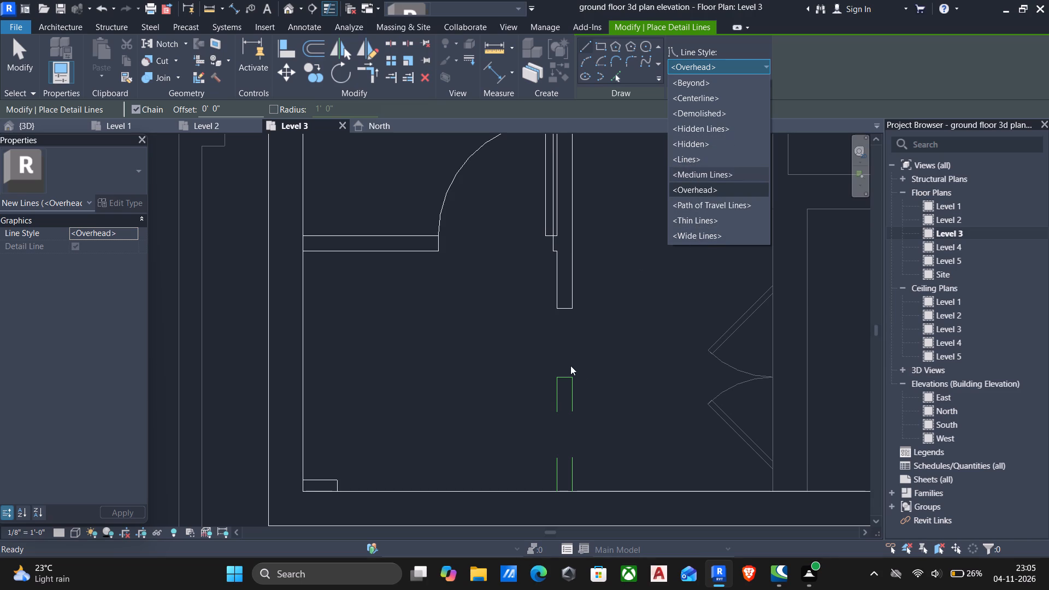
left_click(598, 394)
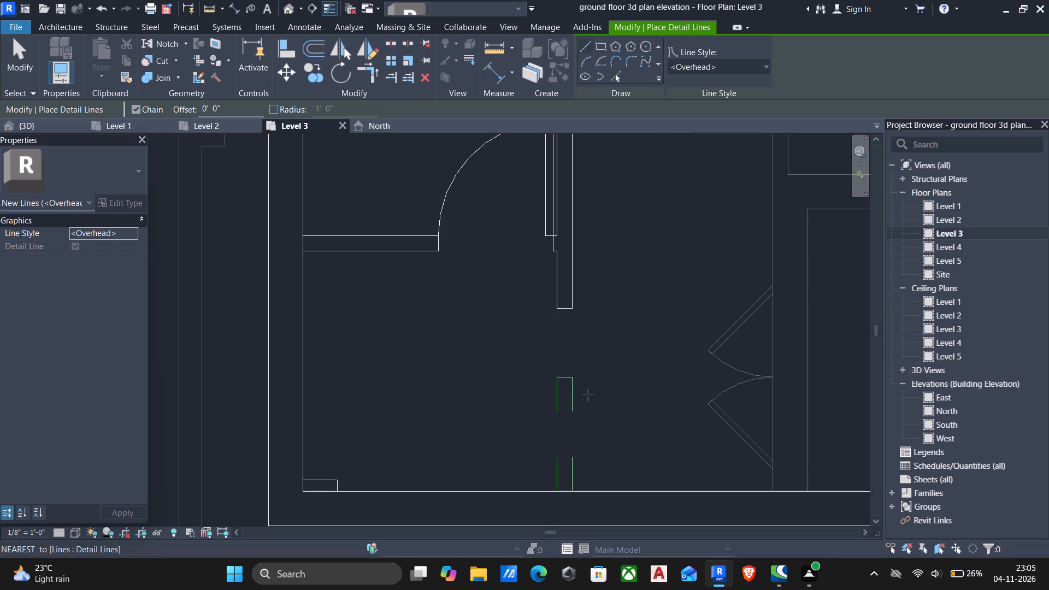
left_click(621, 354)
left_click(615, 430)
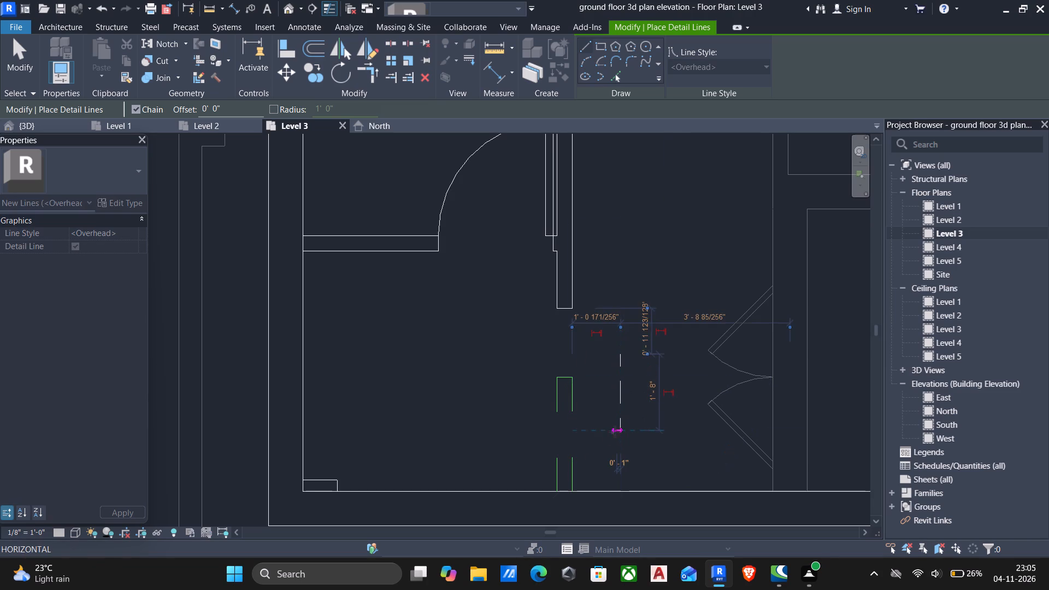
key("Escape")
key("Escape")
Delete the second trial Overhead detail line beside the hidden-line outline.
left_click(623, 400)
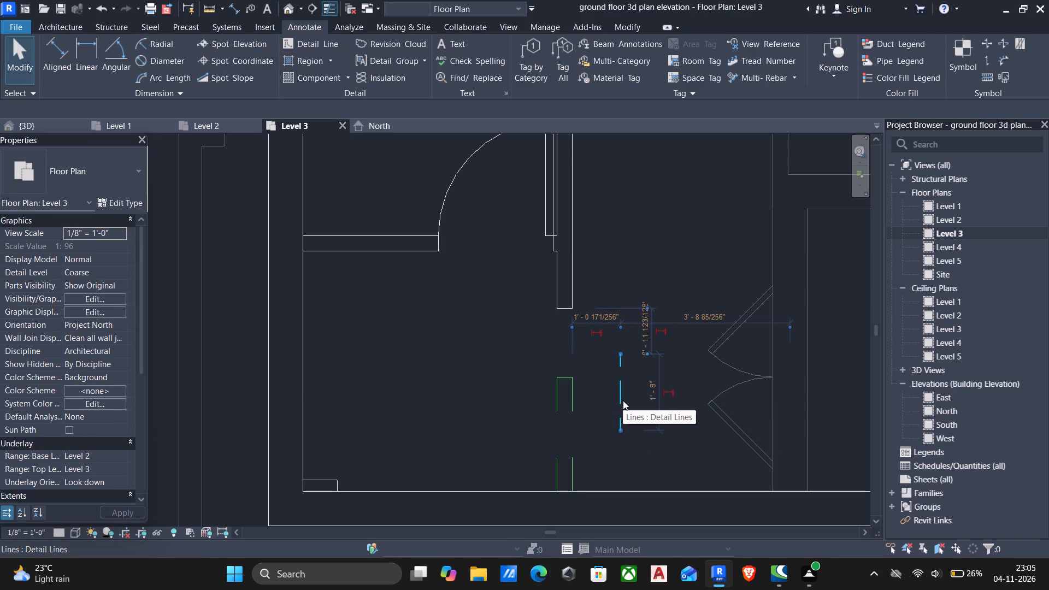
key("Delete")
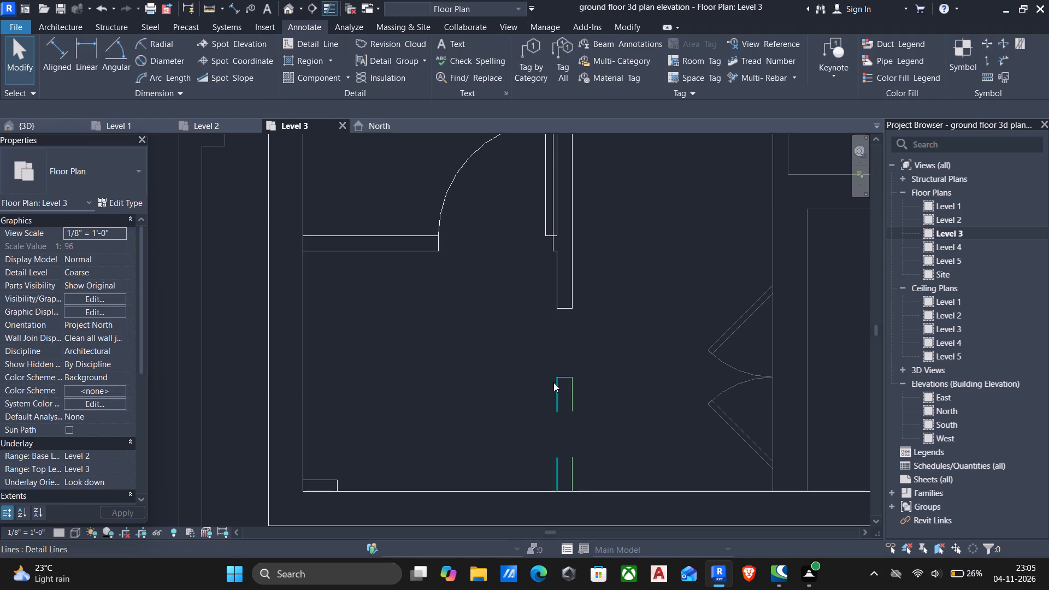
Delete the two north–south detail lines of the hidden-line outline south of the partition.
left_click_drag(618, 413, 537, 386)
key("Delete")
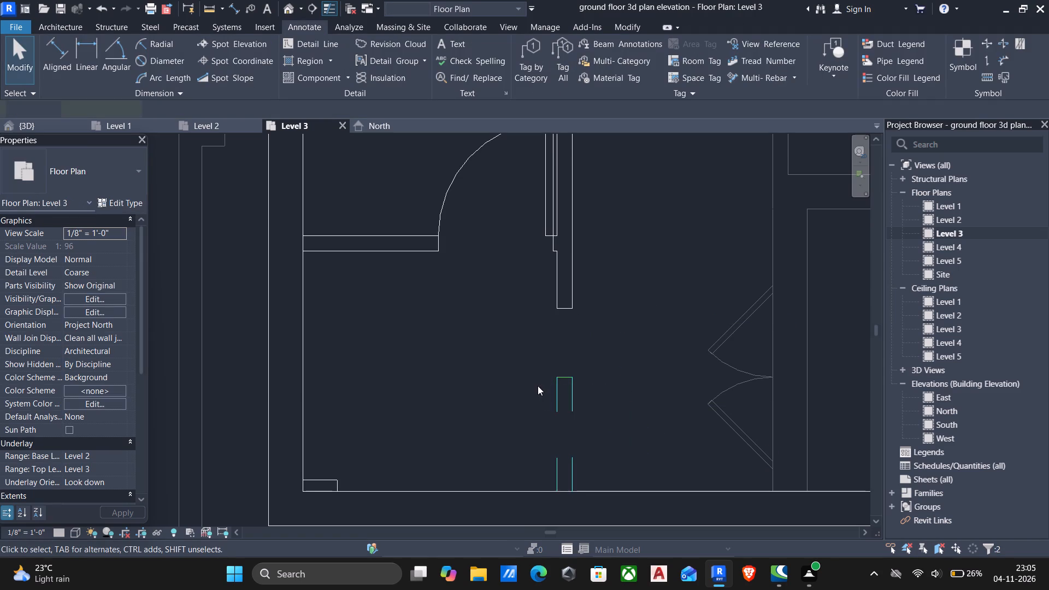
Delete the short east–west detail line that caps the old outline south of the partition.
left_click_drag(599, 397, 555, 370)
key("Delete")
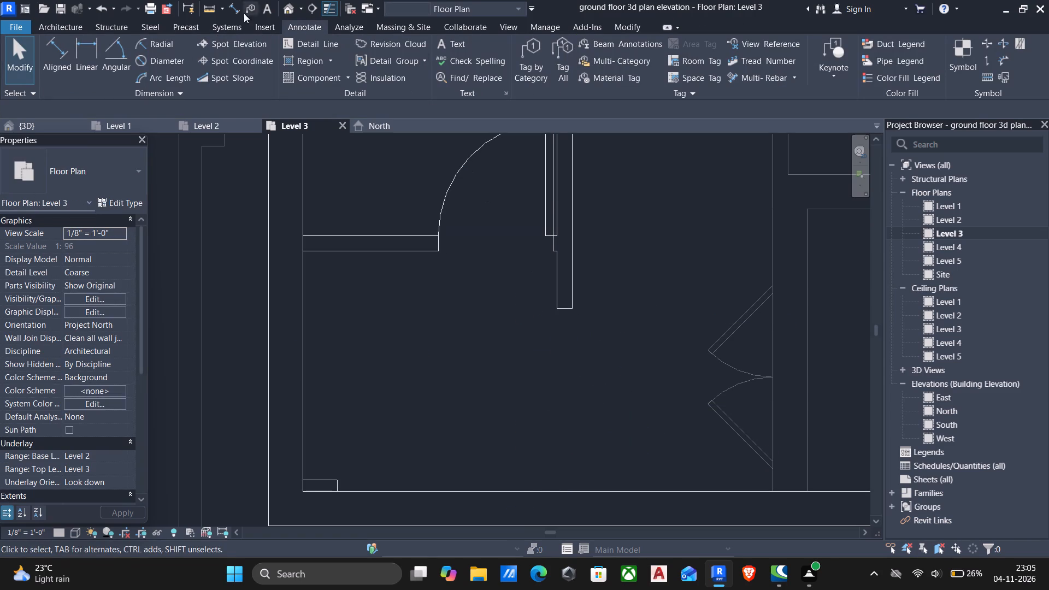
Draw an Overhead detail-line outline below the partition: 2'6" north from the south wall, across the partition's width, and back to the wall.
left_click(313, 40)
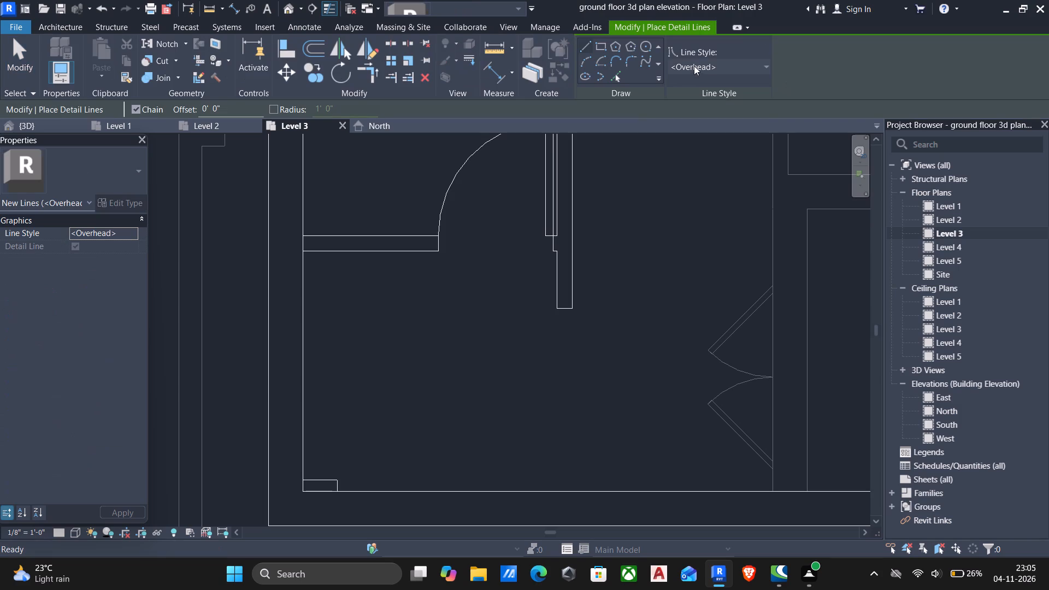
left_click(696, 67)
left_click(696, 67)
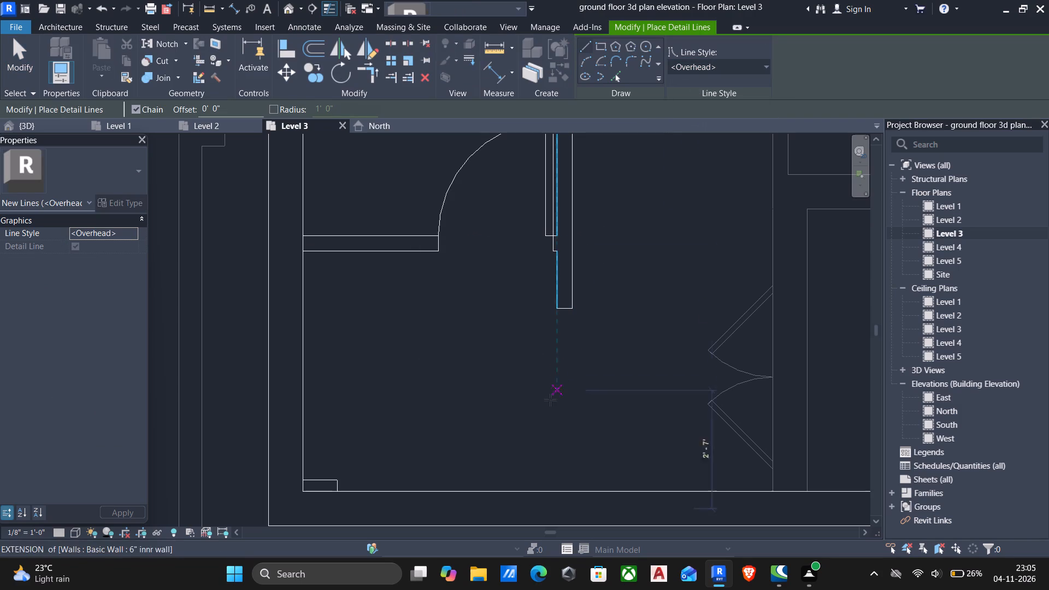
left_click(556, 492)
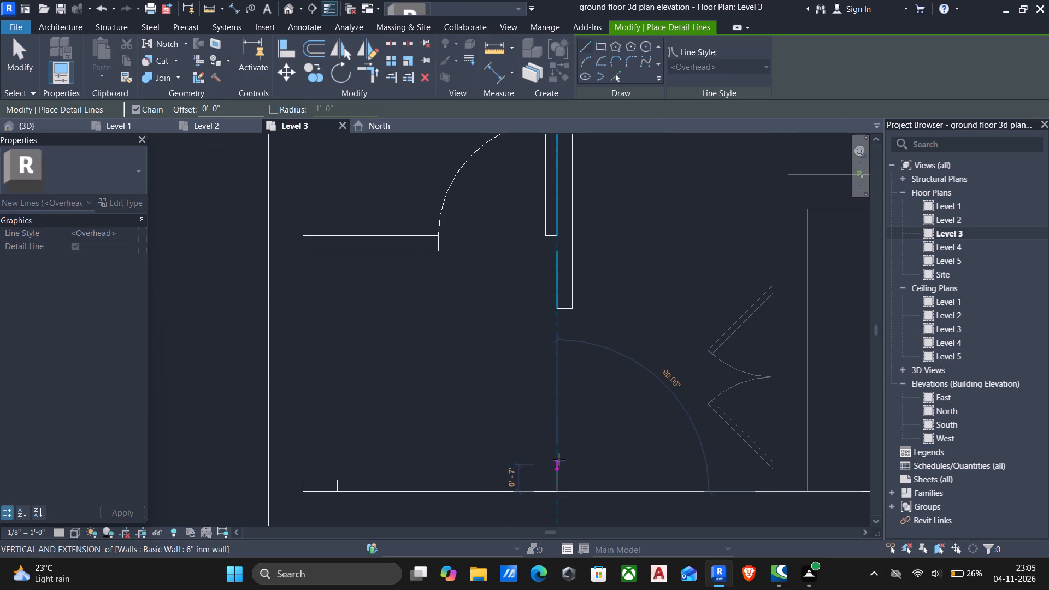
type("2'")
type("6\"")
key("Return")
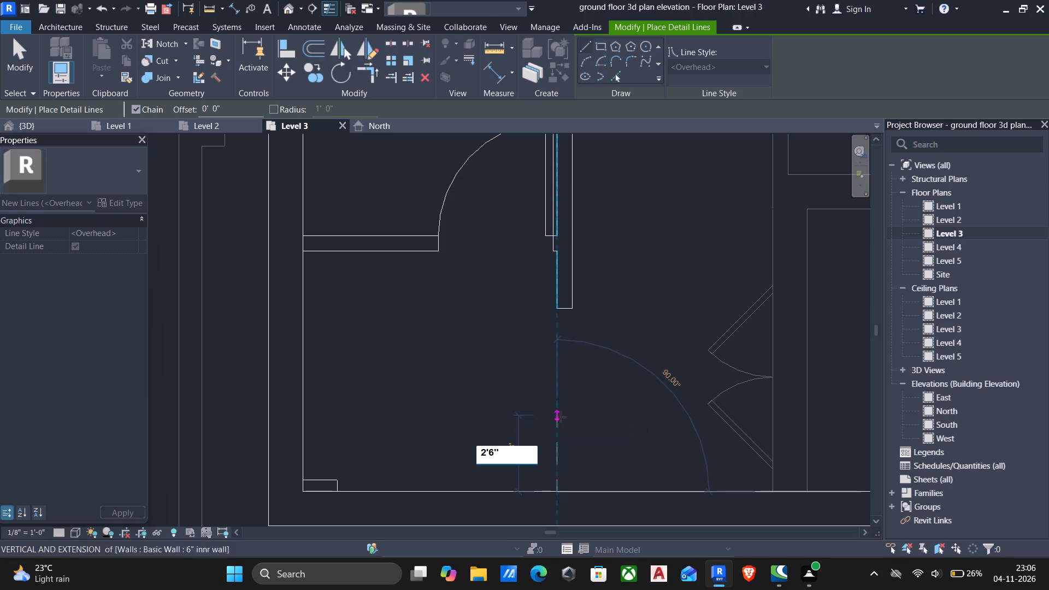
scroll(582, 379, "up", 3)
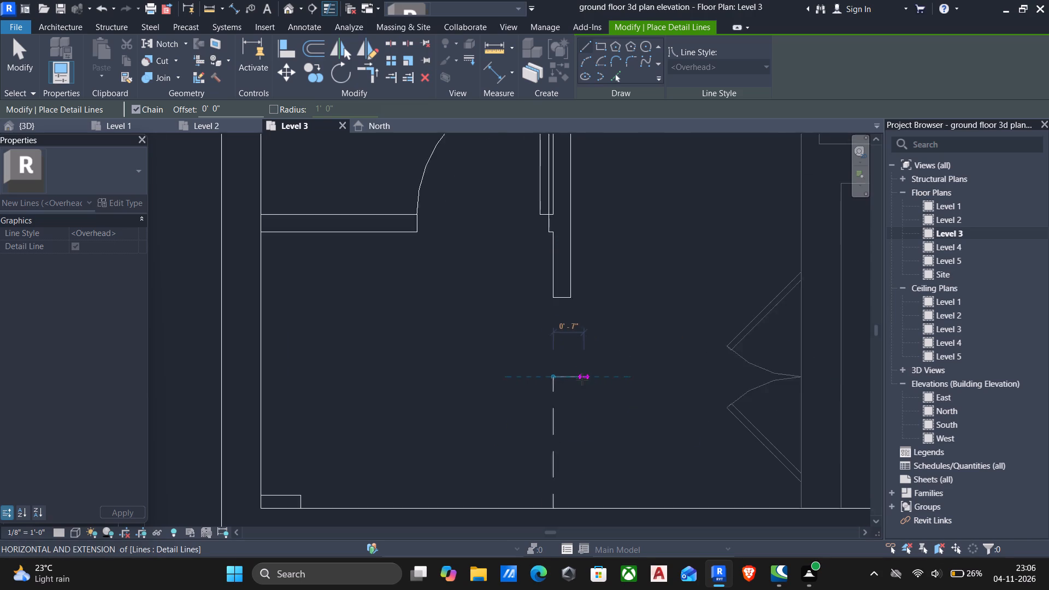
scroll(582, 379, "up", 1)
left_click(565, 377)
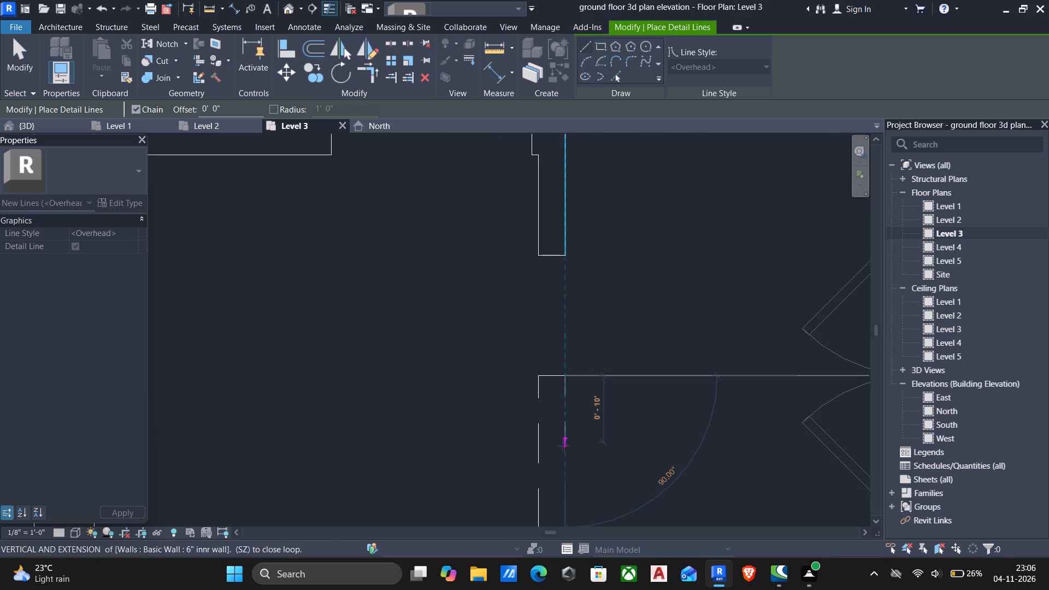
scroll(564, 447, "down", 4)
middle_click_drag(564, 447, 559, 371)
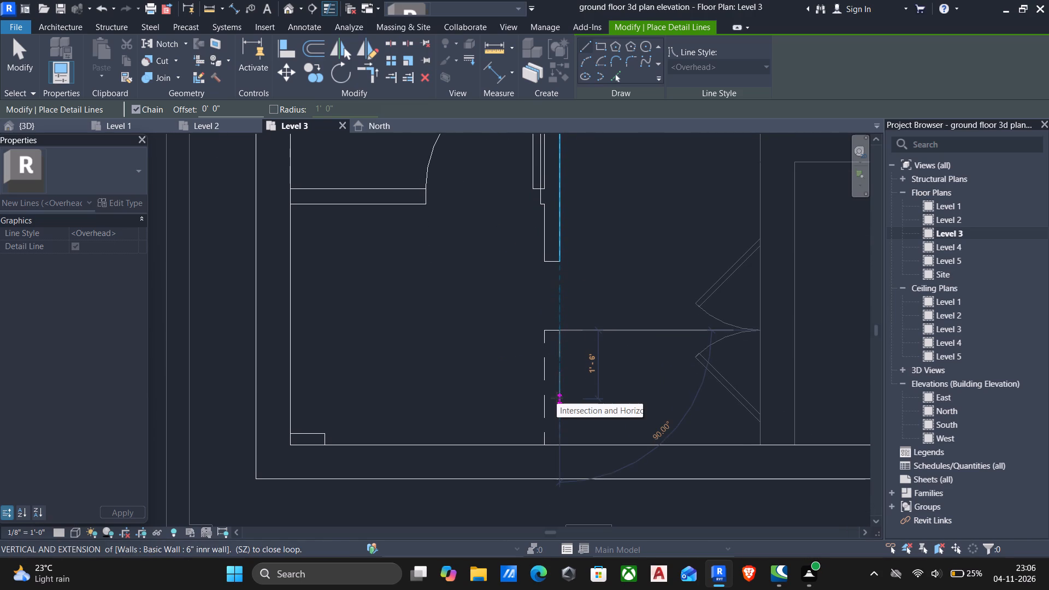
left_click(559, 446)
key("Escape")
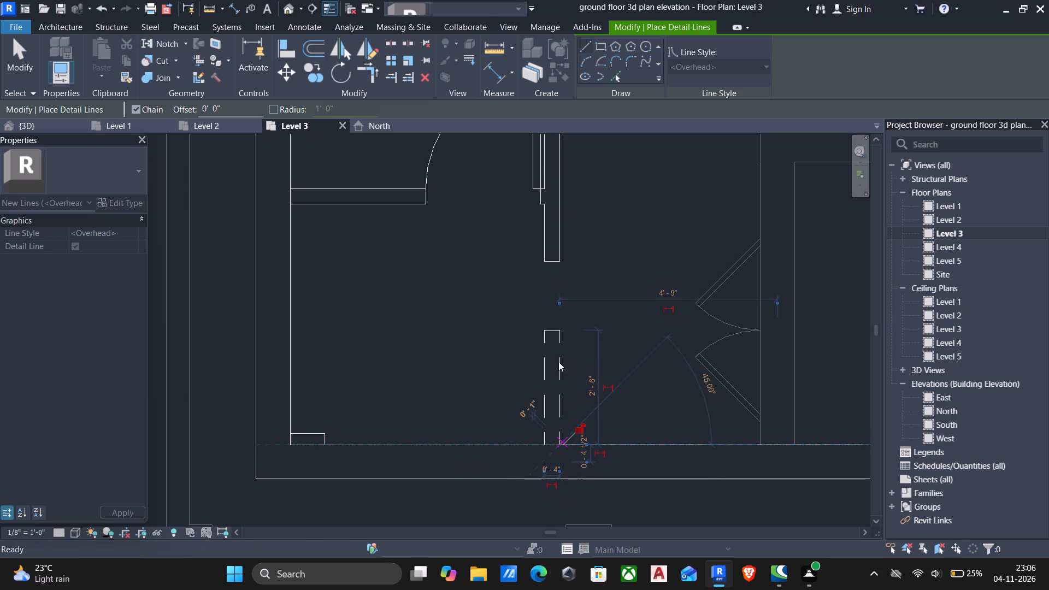
key("Escape")
Extend the 6" inner partition's south end to meet the top of the Overhead outline.
left_click(550, 266)
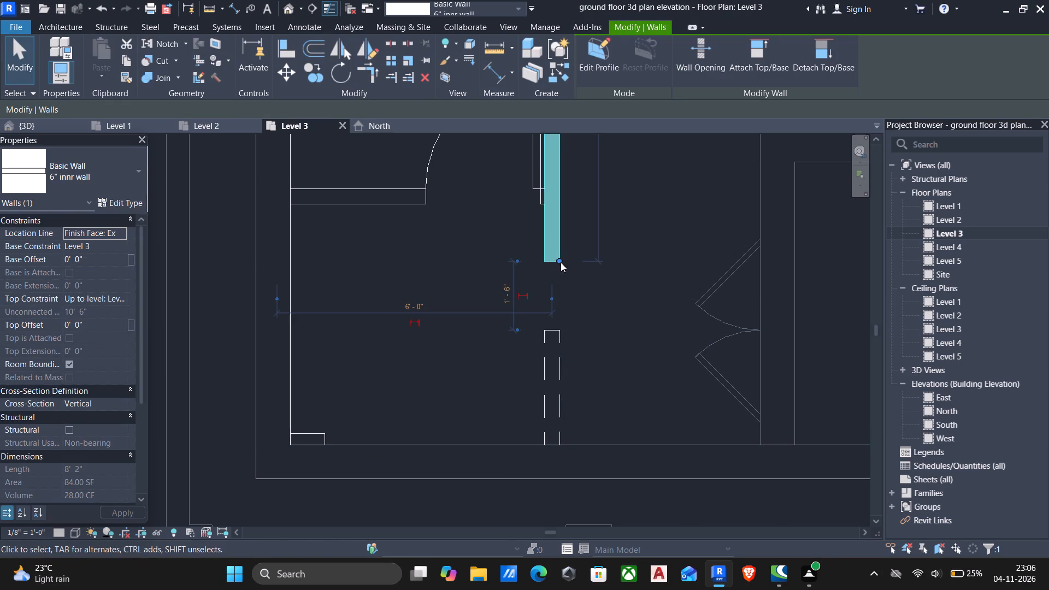
left_click_drag(561, 262, 561, 327)
key("Escape")
Examine the Level 3 plan around the south rooms, stair and central hall.
scroll(602, 328, "down", 2)
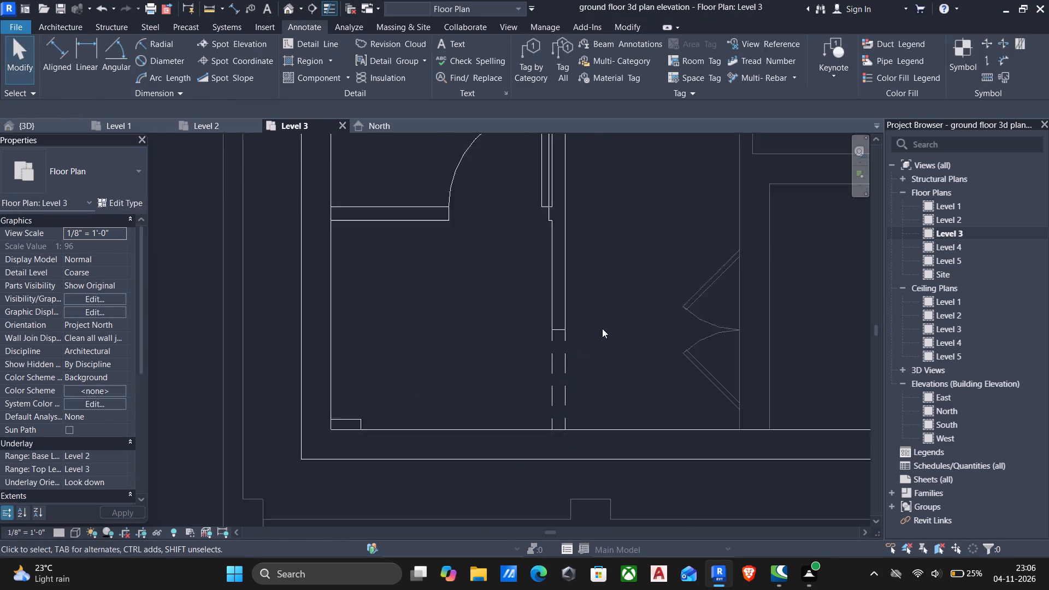
scroll(602, 328, "down", 3)
middle_click_drag(603, 329, 565, 351)
scroll(565, 352, "up", 1)
scroll(582, 320, "down", 3)
middle_click_drag(582, 320, 556, 367)
scroll(568, 314, "down", 5)
middle_click_drag(568, 314, 567, 315)
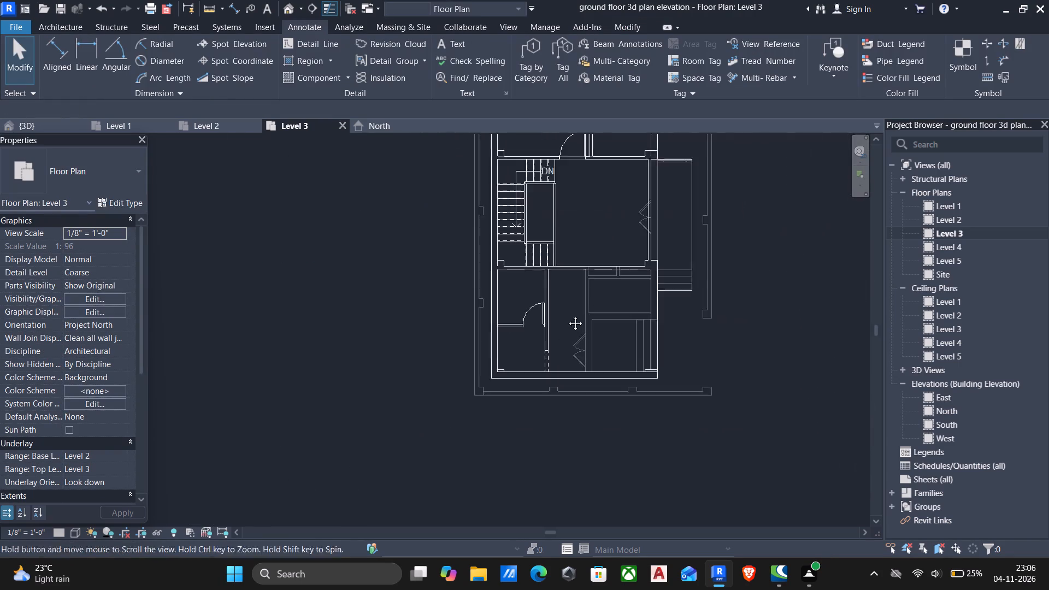
middle_click_drag(567, 315, 545, 379)
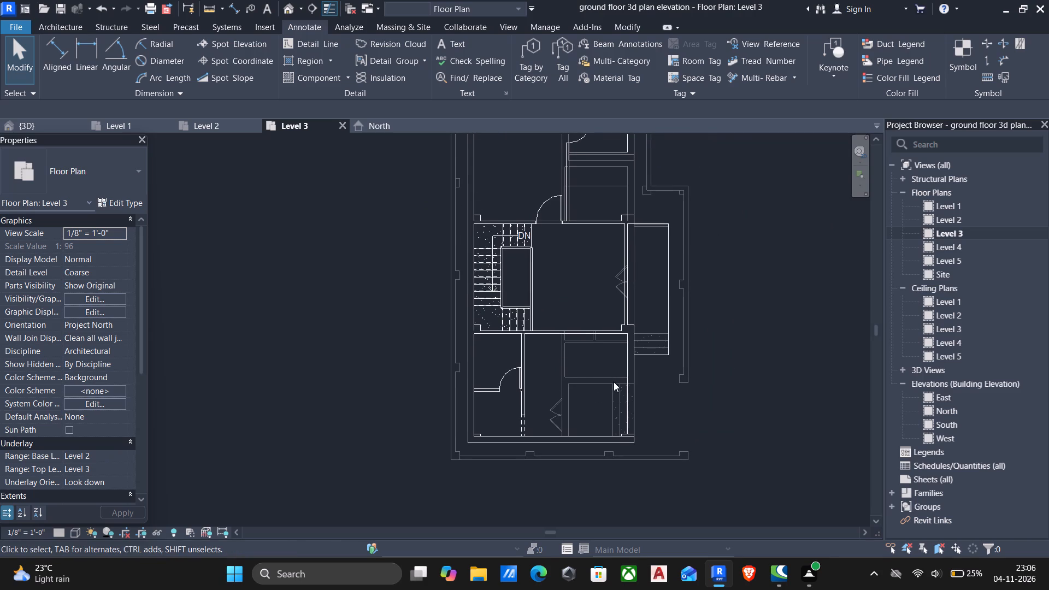
scroll(625, 345, "up", 3)
middle_click_drag(609, 358, 599, 373)
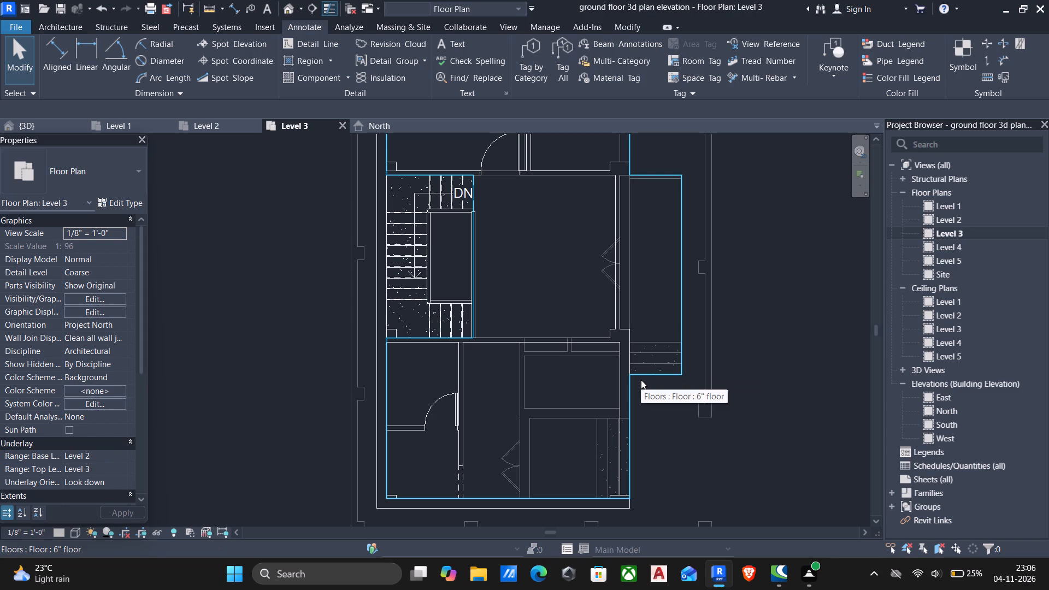
scroll(576, 383, "down", 2)
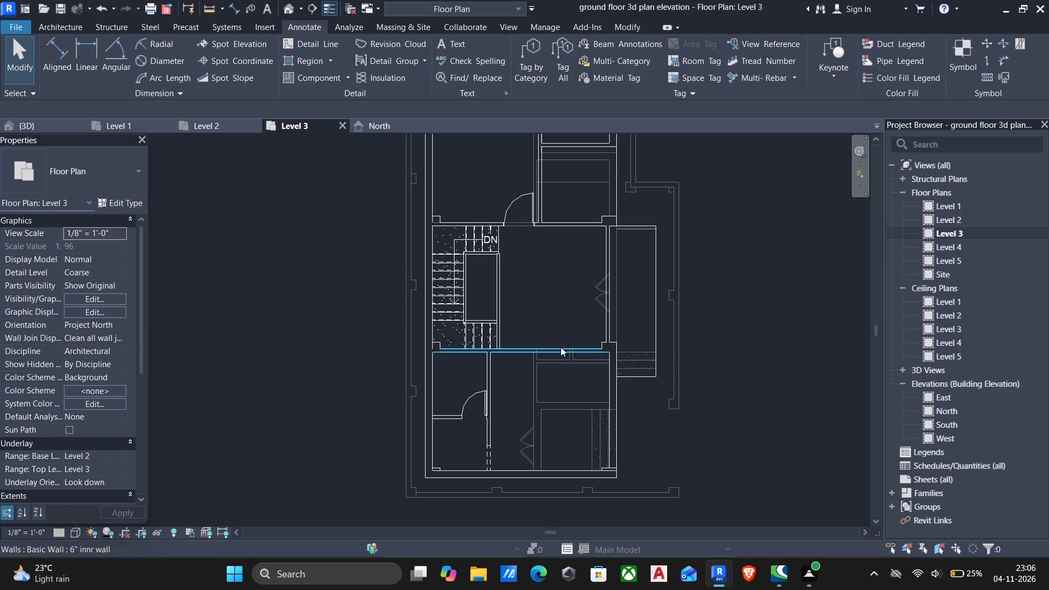
Place a Door-Interior-Single-2_Panel-Wood 3'x7' door in the 6" inner wall between the stair hall and the southeast room, swinging south.
scroll(504, 347, "up", 4)
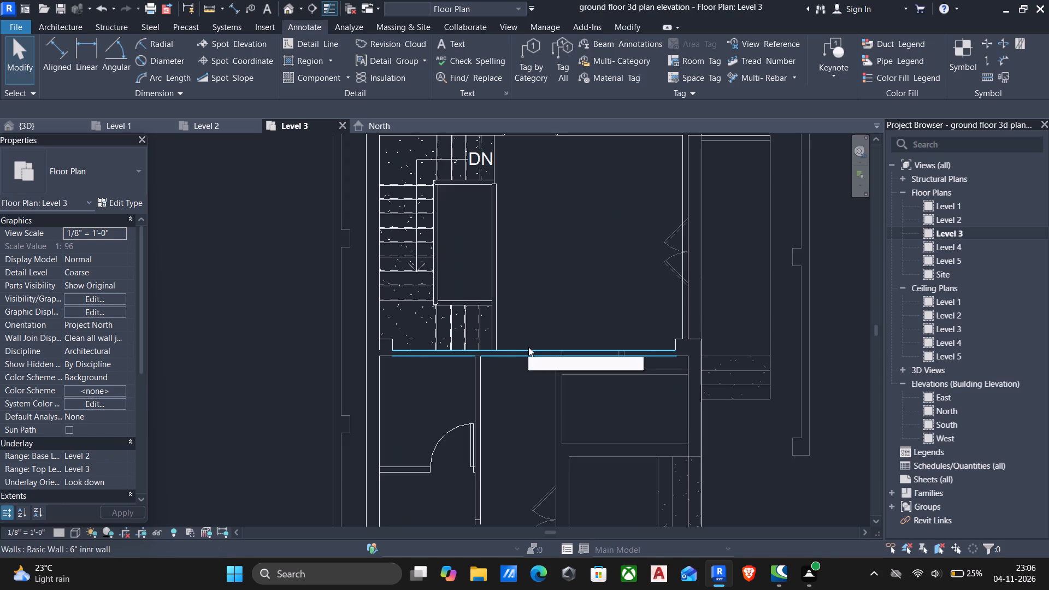
type("dr")
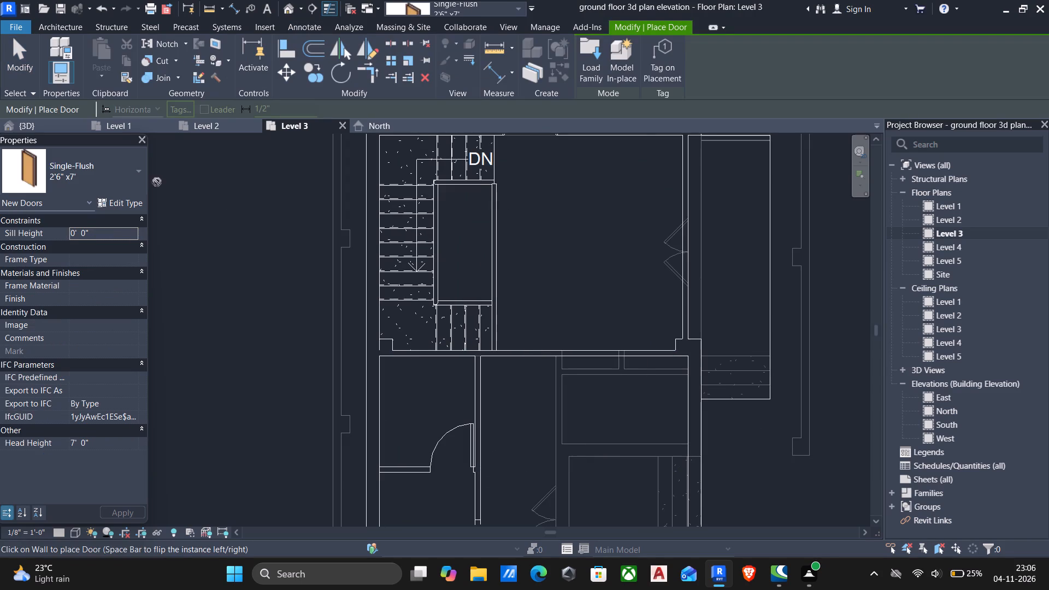
left_click(104, 168)
left_click(44, 225)
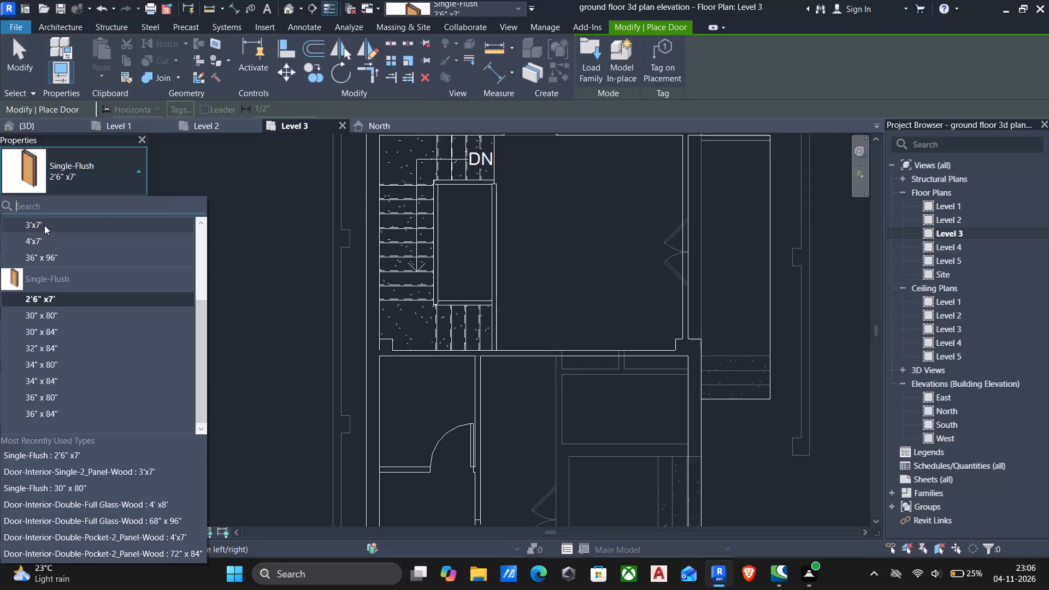
left_click(532, 360)
key("Escape")
scroll(533, 363, "down", 6)
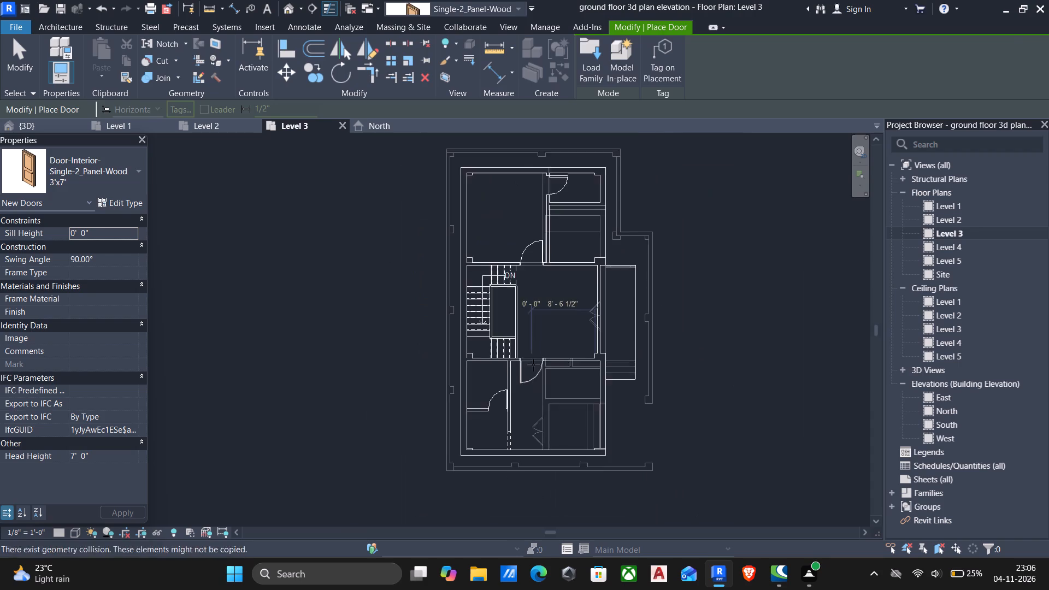
middle_click_drag(533, 365, 539, 335)
key("Escape")
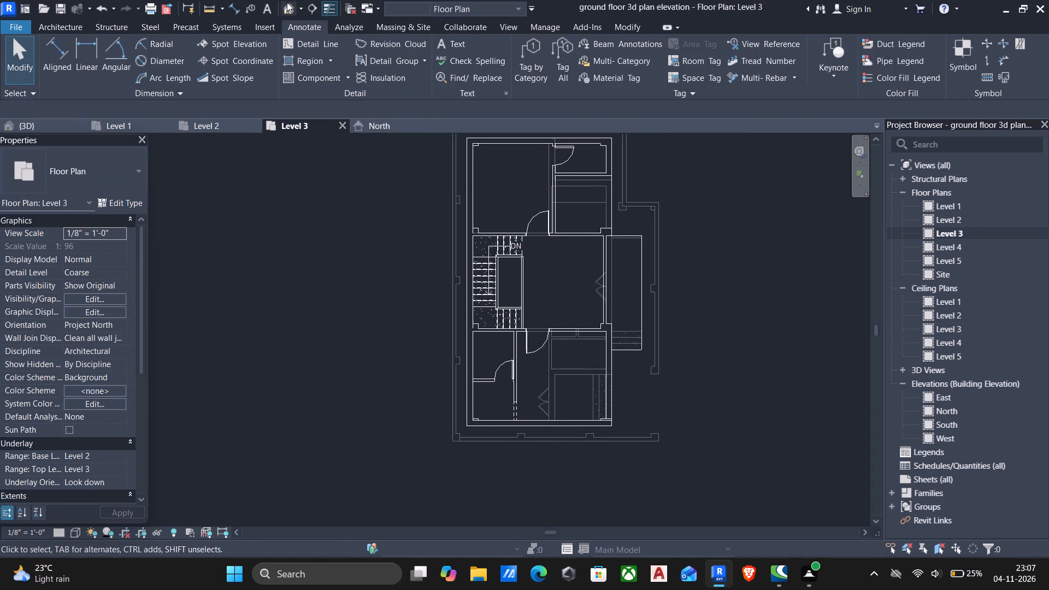
Inspect the upper storey's rooms, doors, stair and open northeast balcony in the 3D view.
left_click(288, 7)
key("Escape")
scroll(434, 203, "down", 4)
middle_click(442, 208)
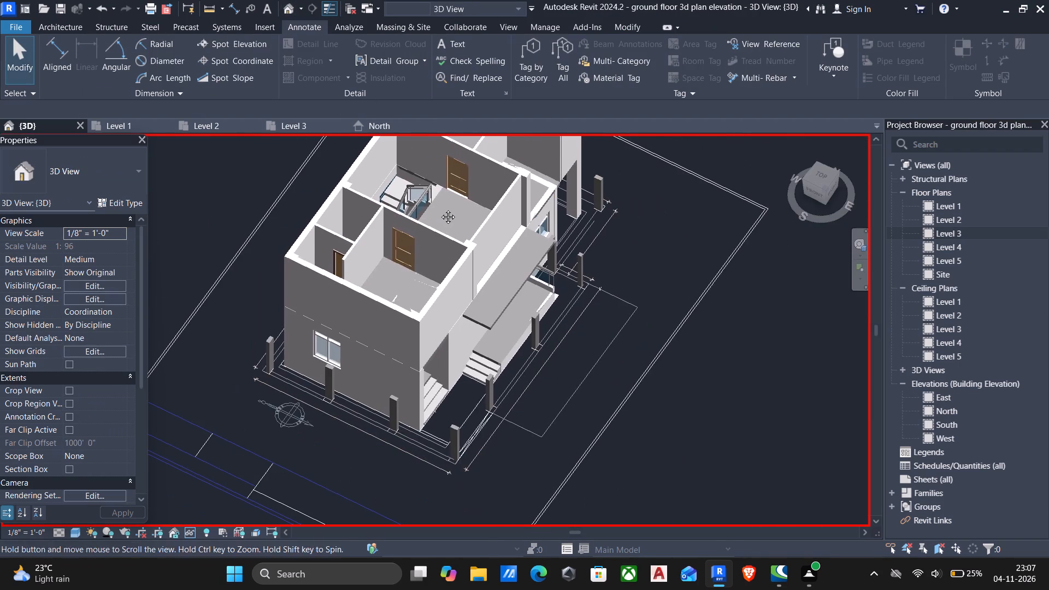
middle_click_drag(440, 209, 315, 280, "shift")
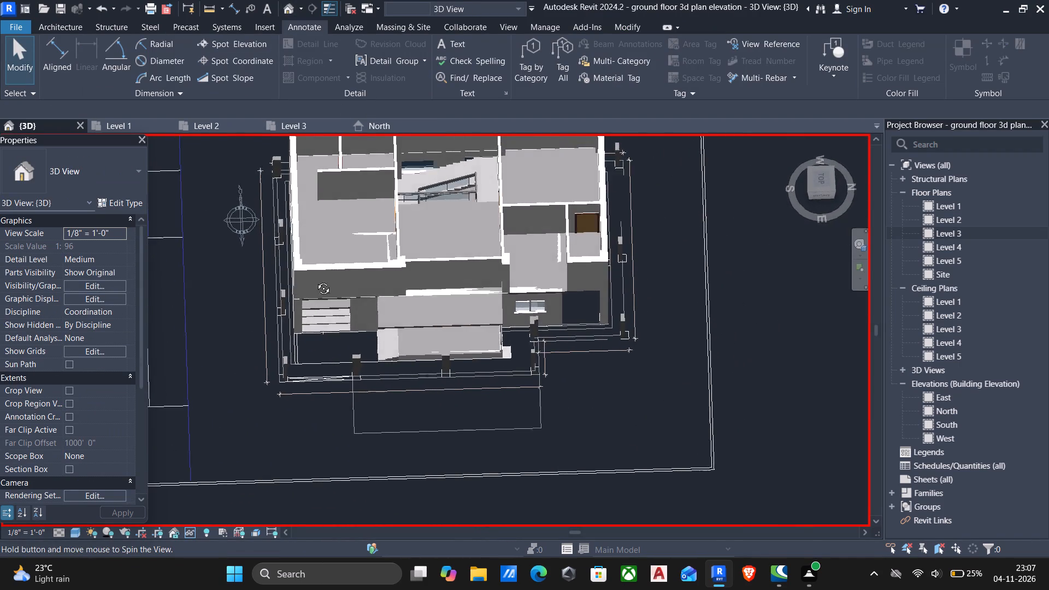
middle_click_drag(315, 280, 404, 238, "shift")
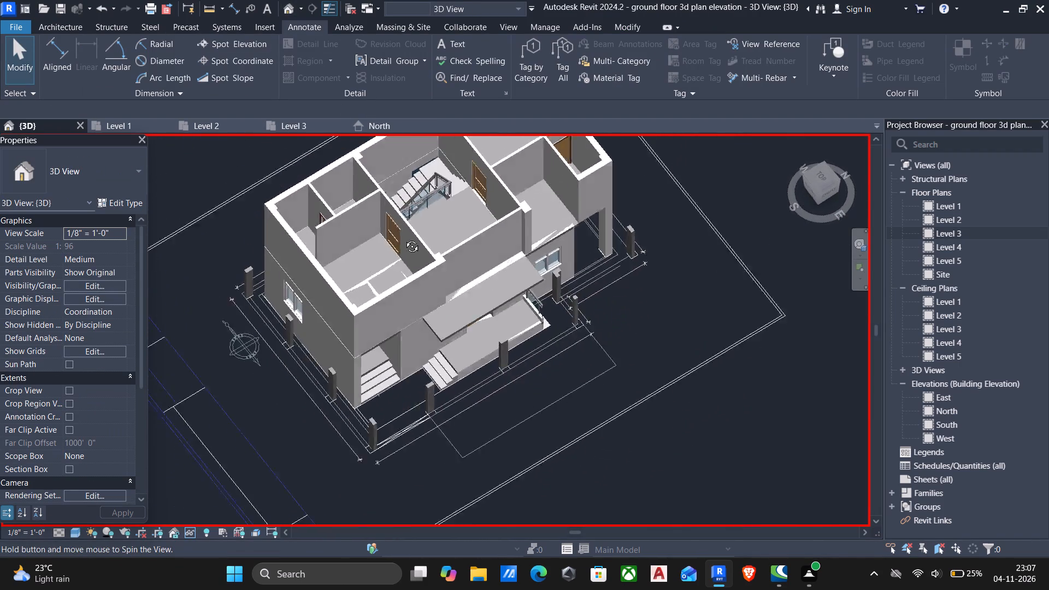
middle_click_drag(404, 238, 473, 213, "shift")
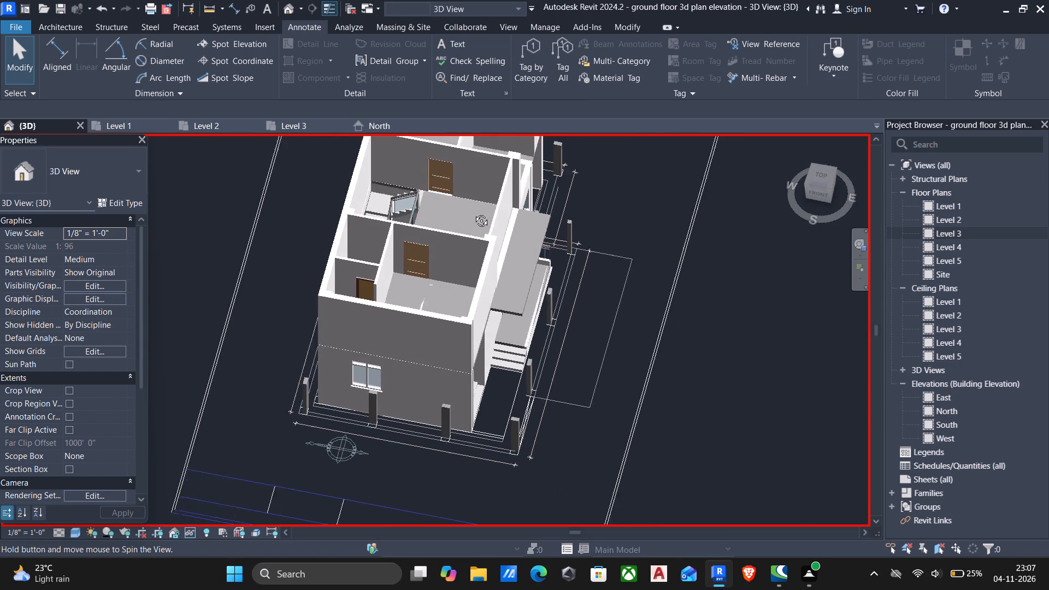
middle_click_drag(473, 213, 443, 254, "shift")
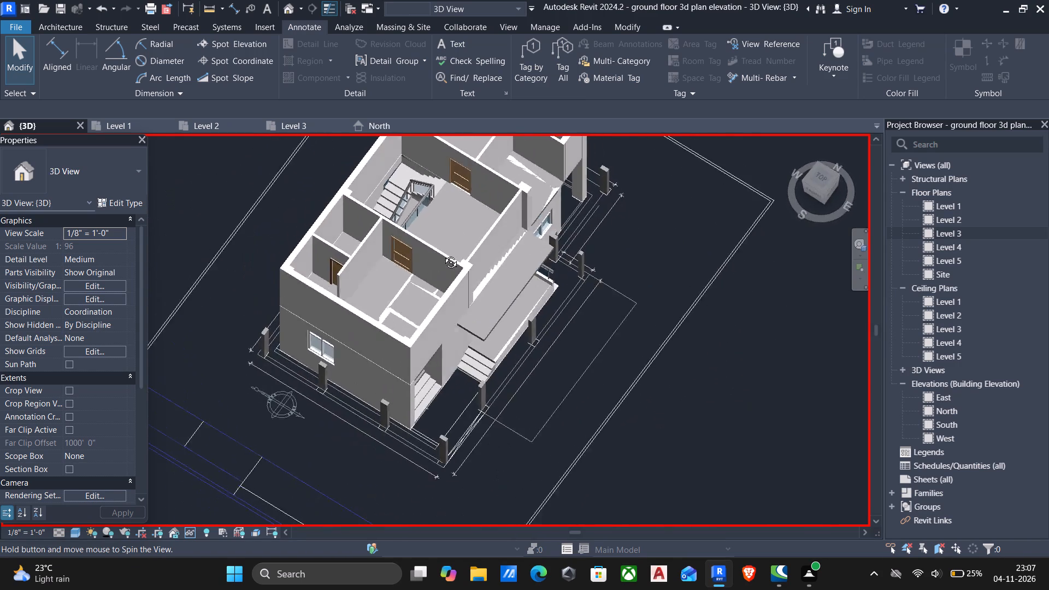
middle_click_drag(443, 254, 265, 188, "shift")
scroll(523, 283, "up", 5)
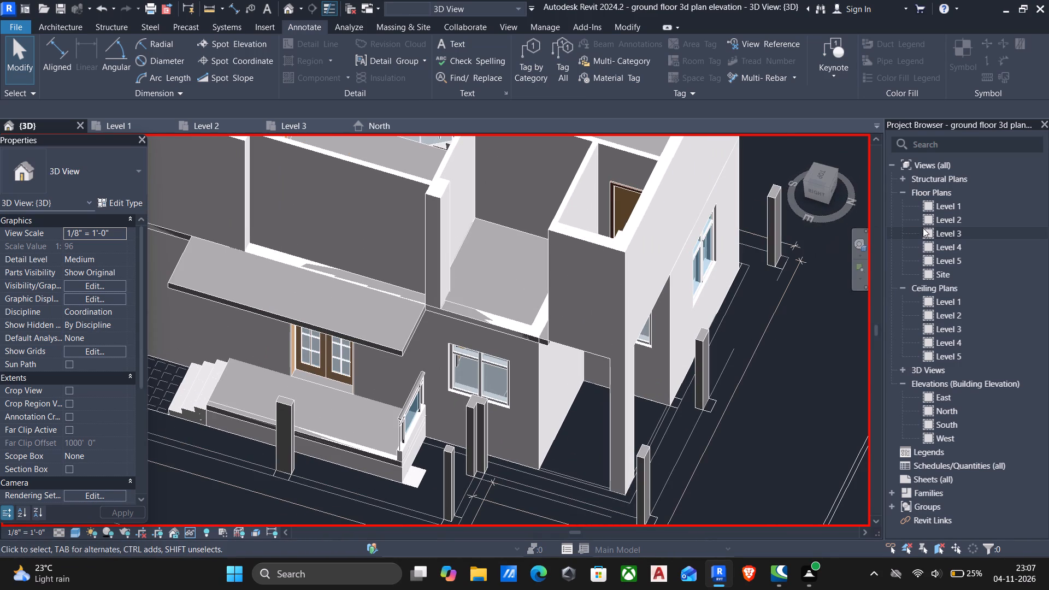
Create a Handrail - Pipe railing on Level 3 along the northeast balcony's east edge, from the column corner north to the wall end.
double_click(926, 228)
scroll(787, 250, "down", 1)
scroll(620, 194, "down", 1)
middle_click_drag(617, 198, 616, 204)
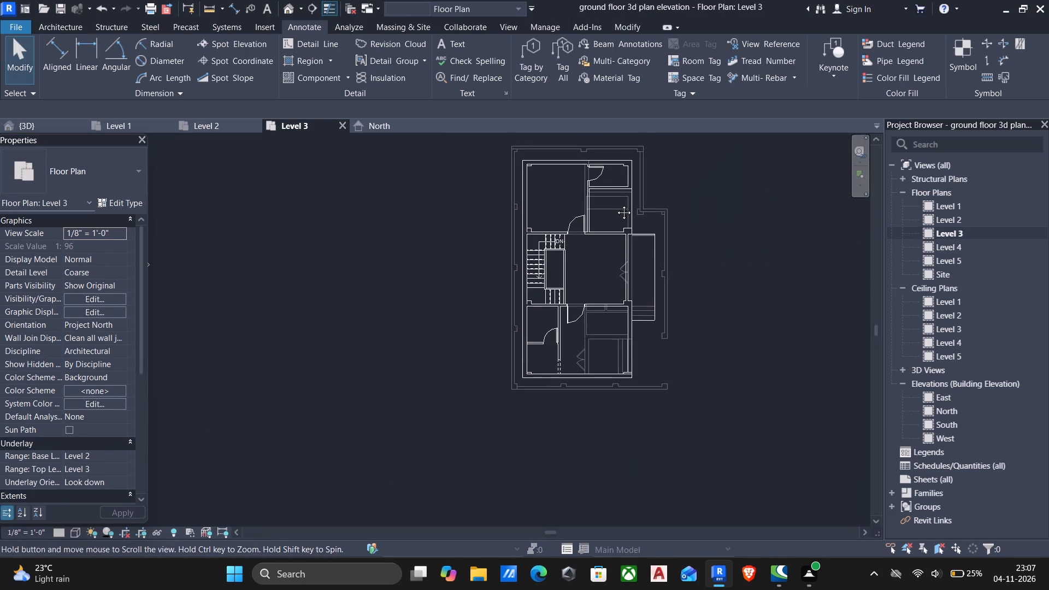
middle_click_drag(616, 204, 619, 232)
scroll(629, 226, "up", 6)
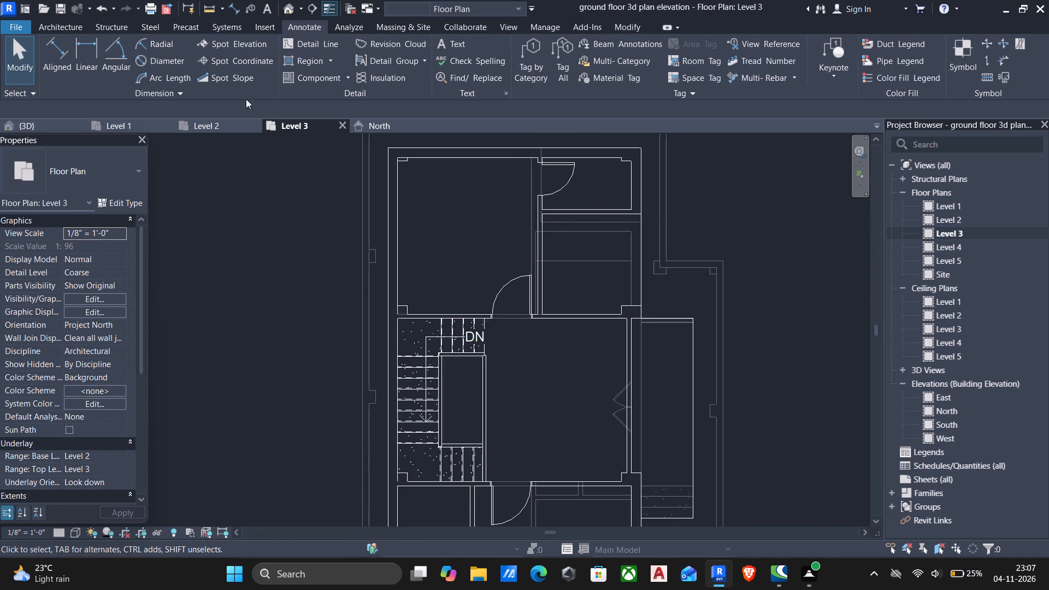
left_click(64, 27)
left_click(444, 49)
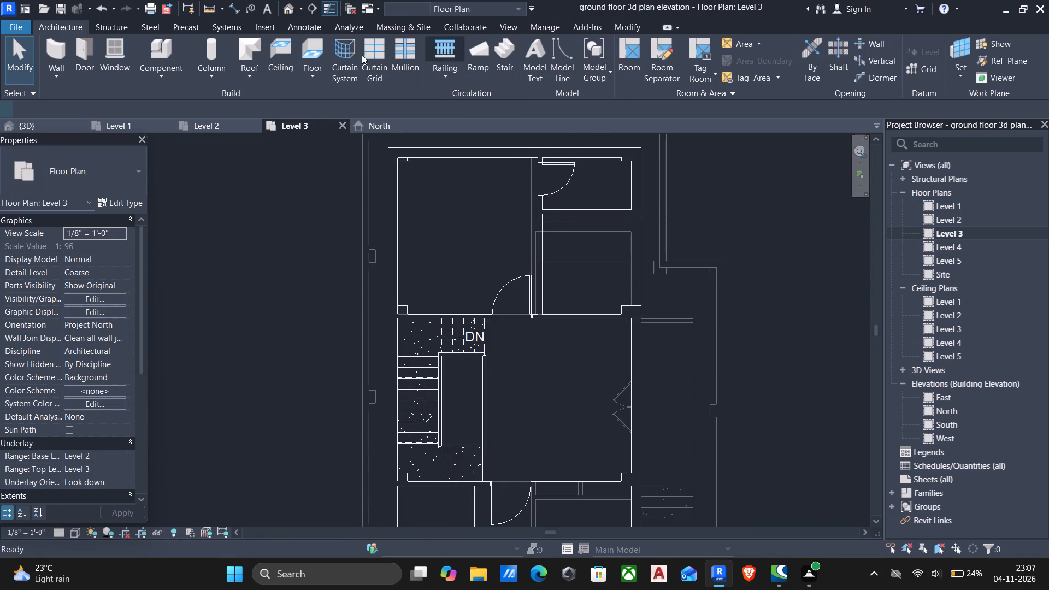
left_click(74, 177)
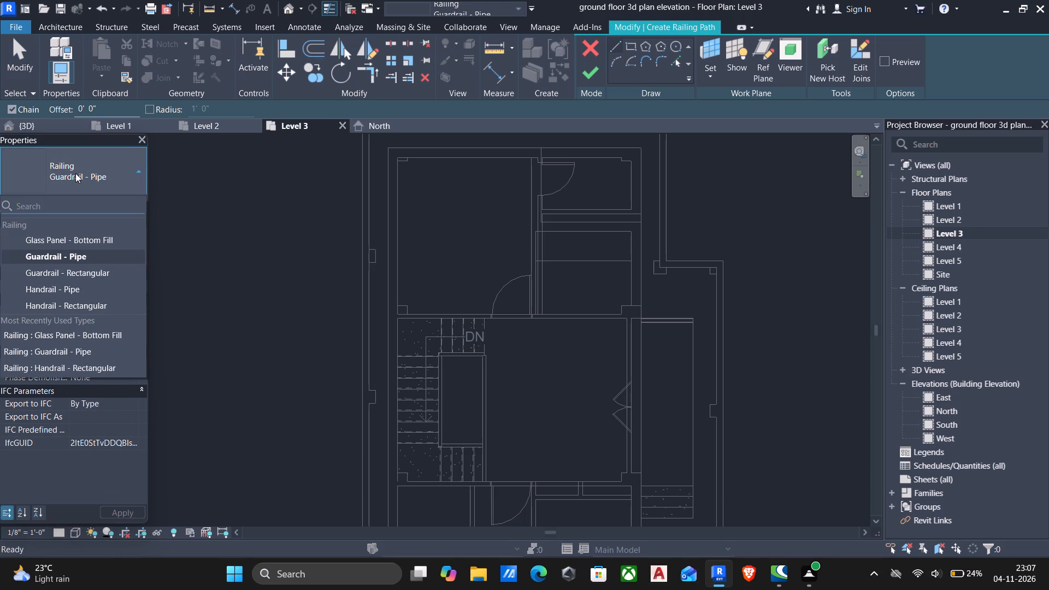
left_click(54, 286)
scroll(626, 311, "down", 1)
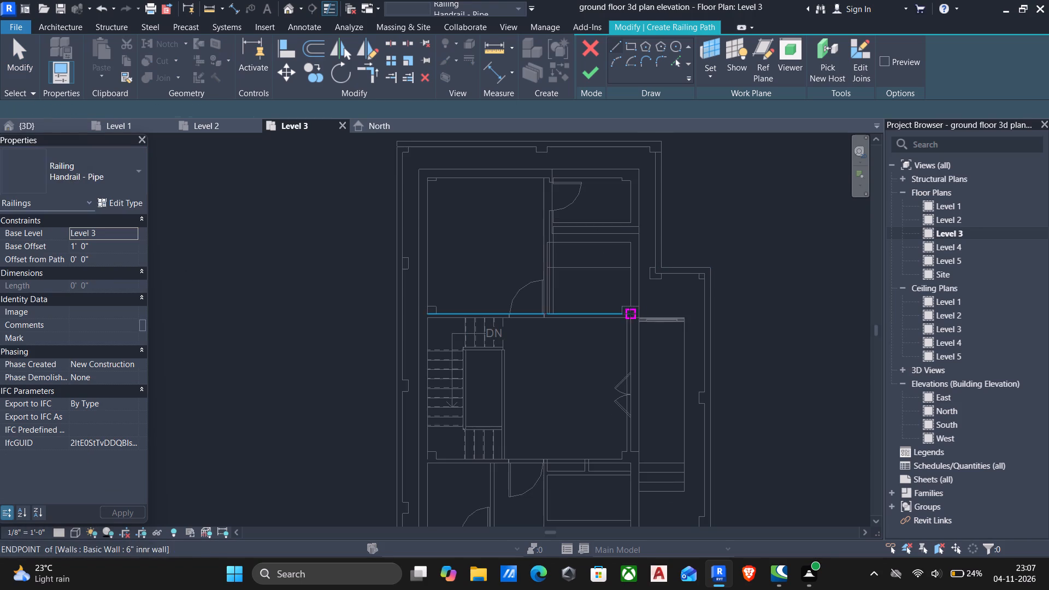
scroll(691, 327, "up", 10)
scroll(665, 304, "down", 6)
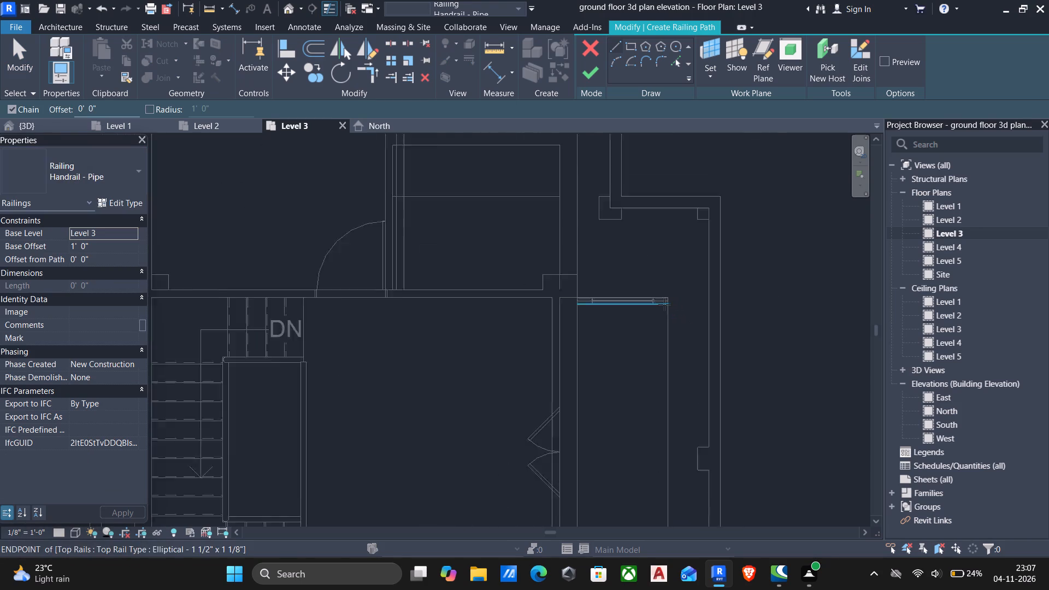
scroll(664, 304, "down", 1)
scroll(601, 285, "up", 4)
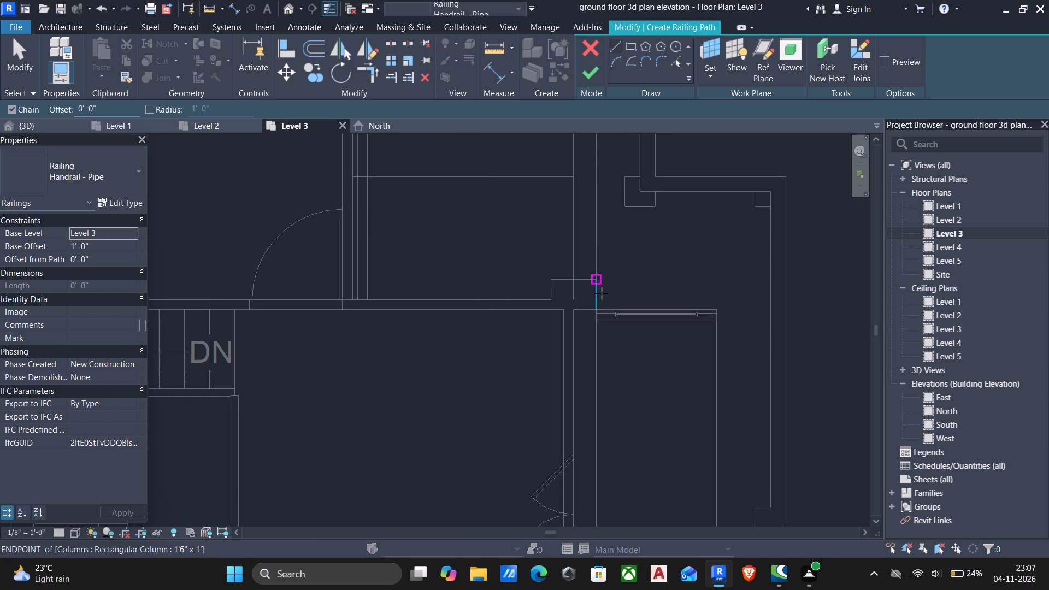
left_click(599, 282)
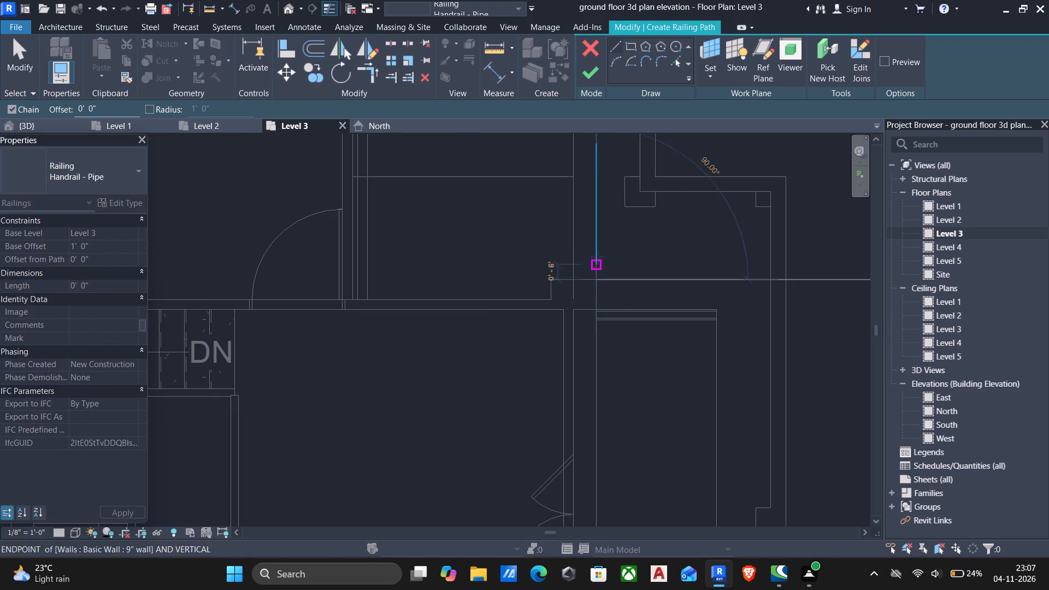
scroll(596, 238, "down", 4)
middle_click_drag(595, 238, 592, 350)
scroll(587, 268, "up", 3)
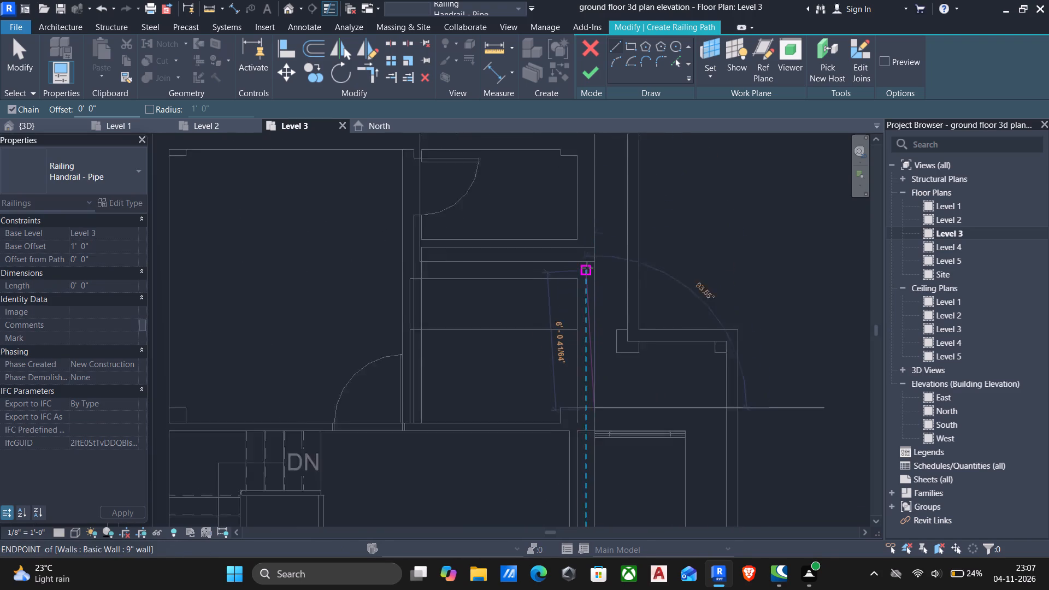
scroll(596, 244, "up", 4)
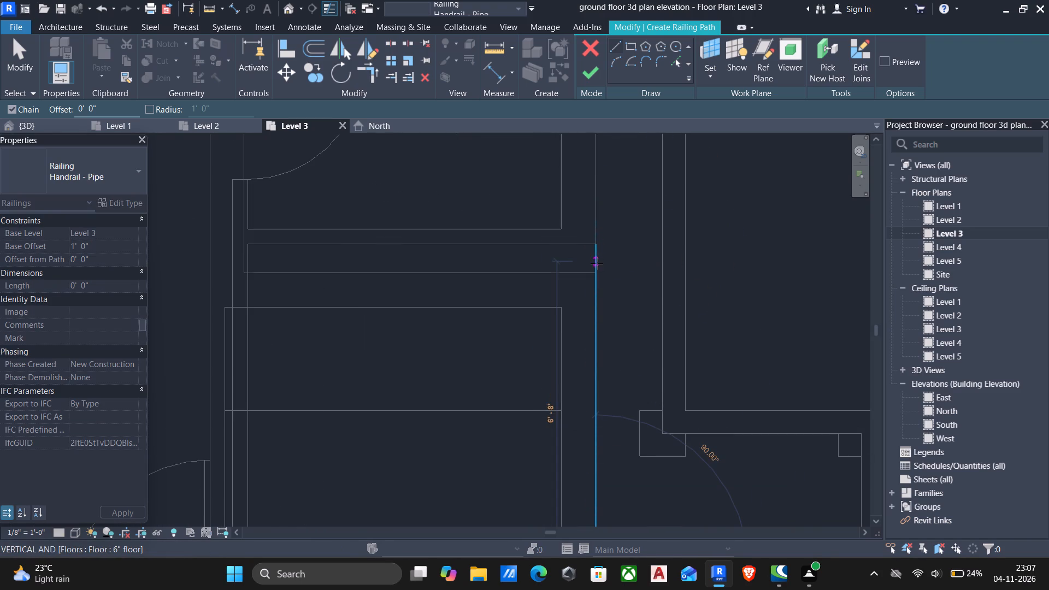
left_click(597, 247)
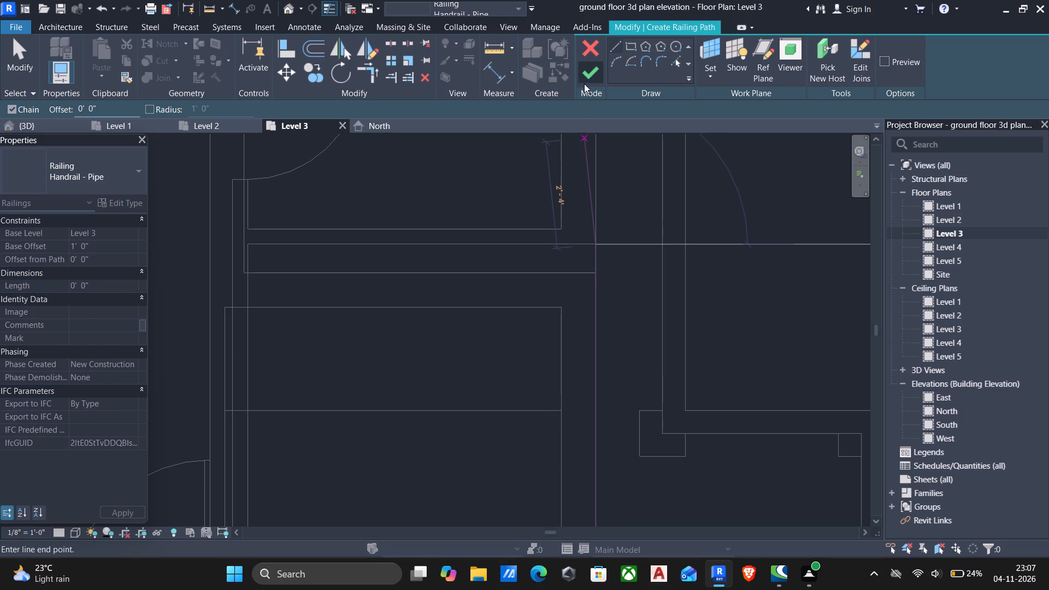
left_click(587, 78)
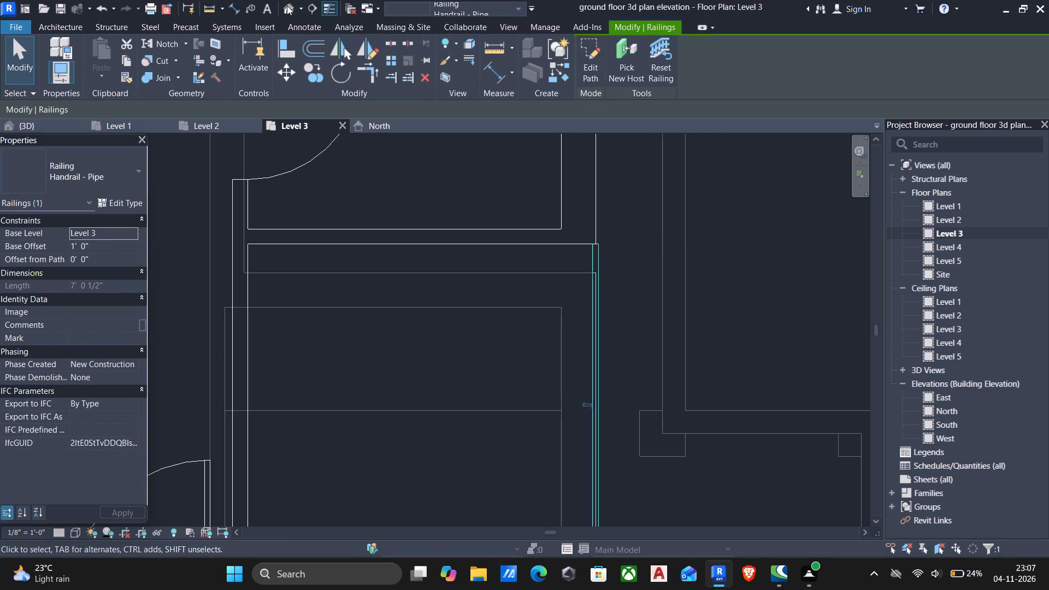
Inspect the northeast balcony railing from several angles in the 3D view.
left_click(287, 6)
key("Escape")
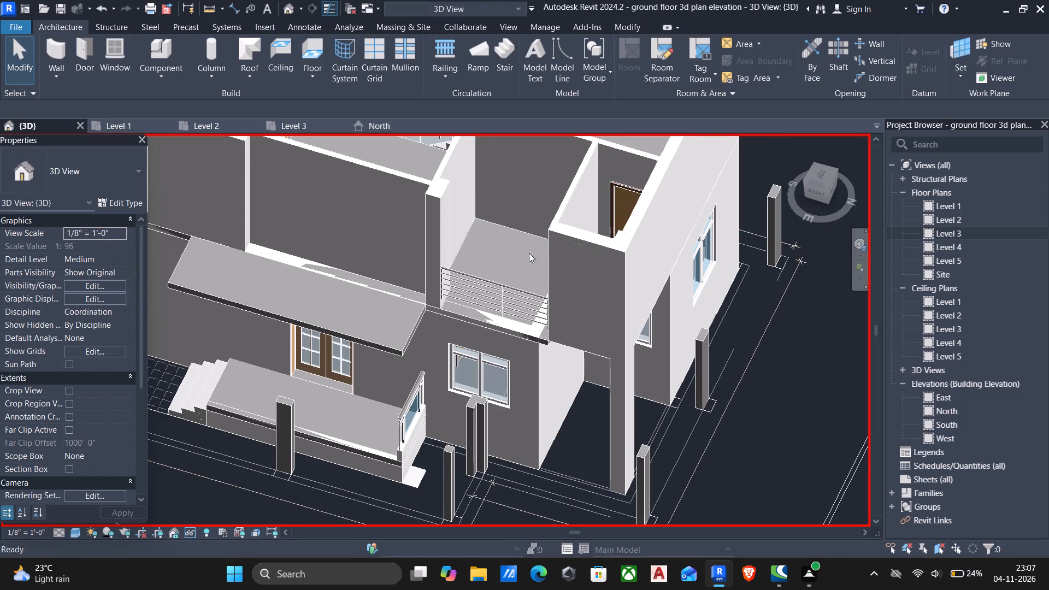
scroll(505, 301, "up", 4)
scroll(504, 301, "down", 5)
middle_click_drag(504, 301, 531, 284, "shift")
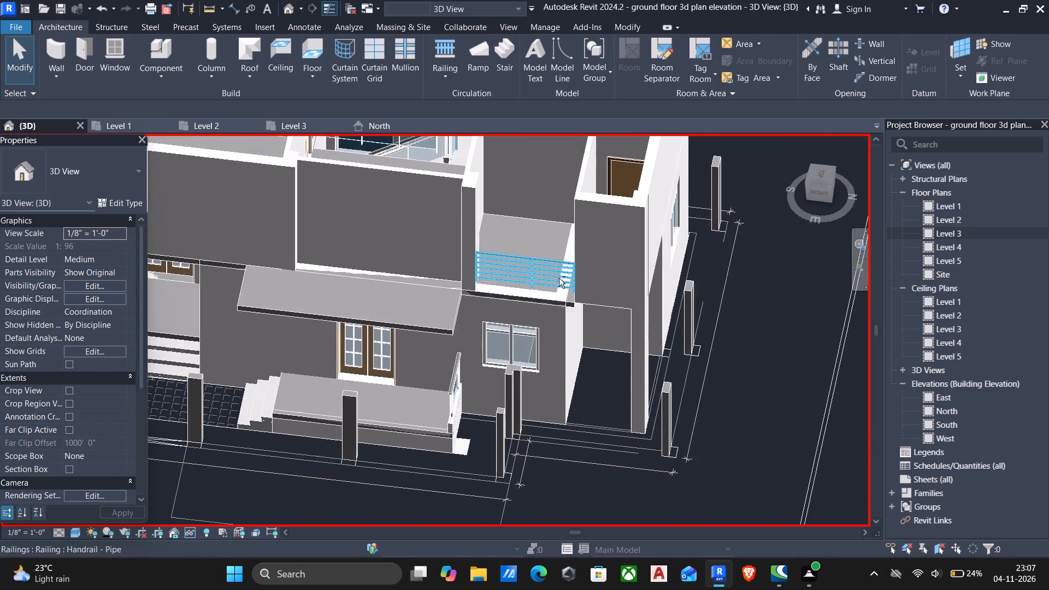
scroll(582, 264, "up", 6)
scroll(549, 267, "down", 4)
middle_click_drag(548, 267, 645, 344, "shift")
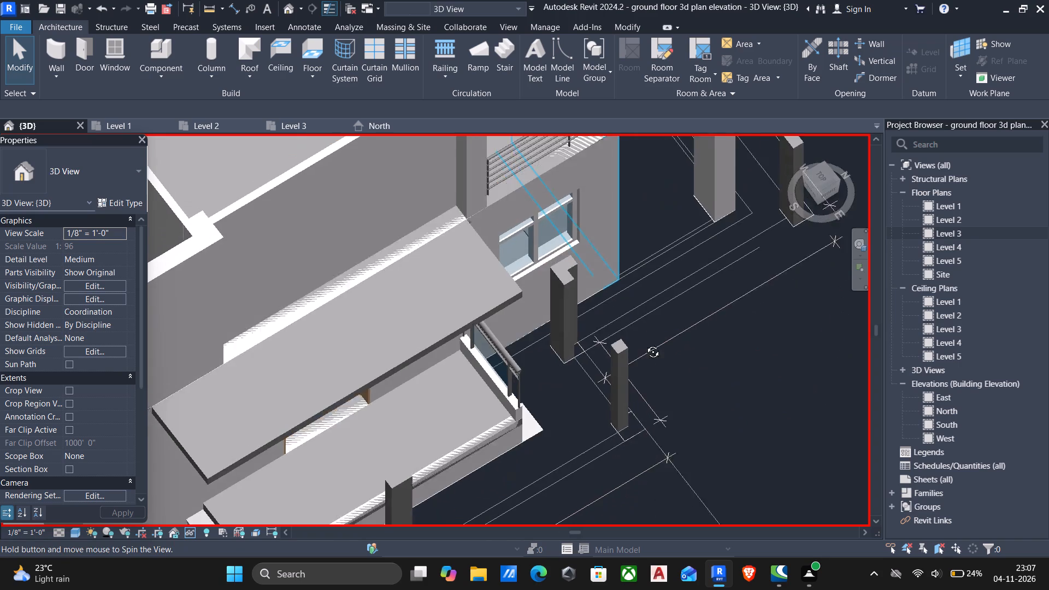
middle_click_drag(645, 344, 648, 355, "shift")
scroll(627, 292, "down", 5)
middle_click_drag(624, 296, 635, 376)
middle_click_drag(641, 341, 590, 239, "shift")
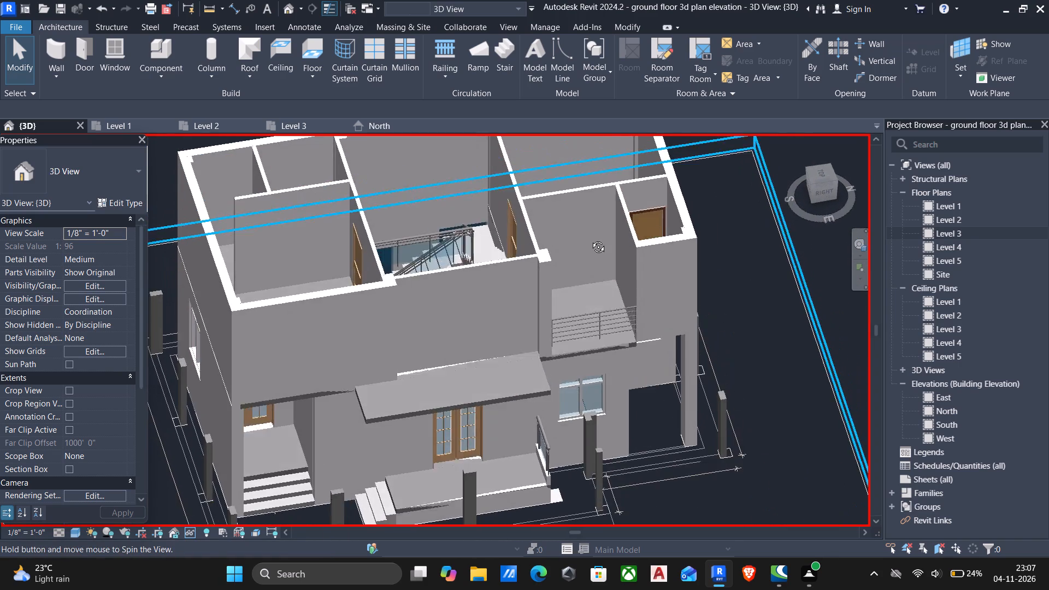
middle_click_drag(590, 239, 590, 238, "shift")
Try the Guardrail - Pipe type on the northeast balcony railing, and settle on Handrail - Rectangular.
scroll(591, 321, "up", 6)
left_click(594, 301)
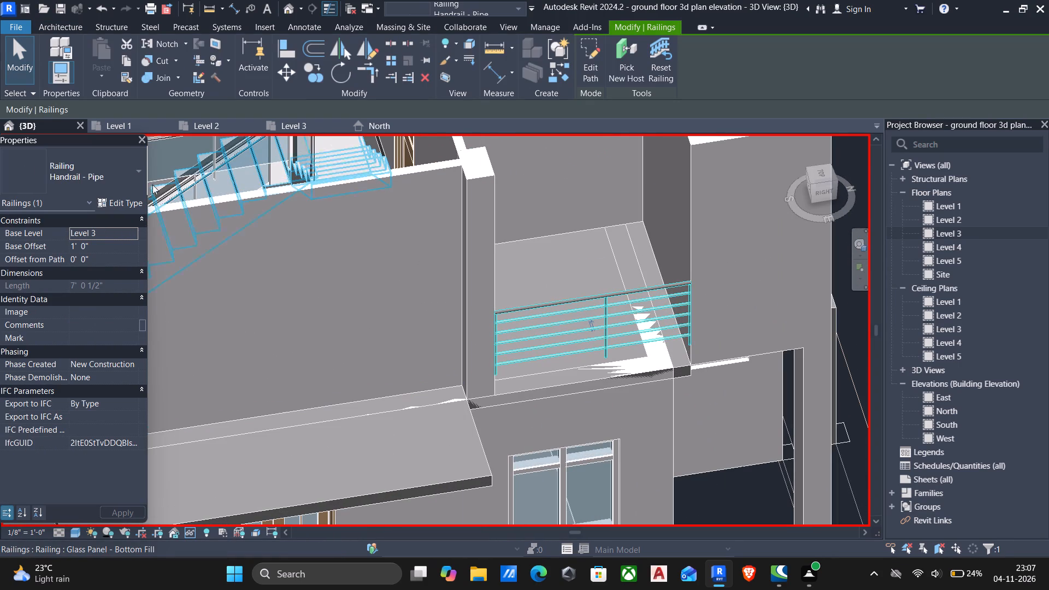
left_click(104, 164)
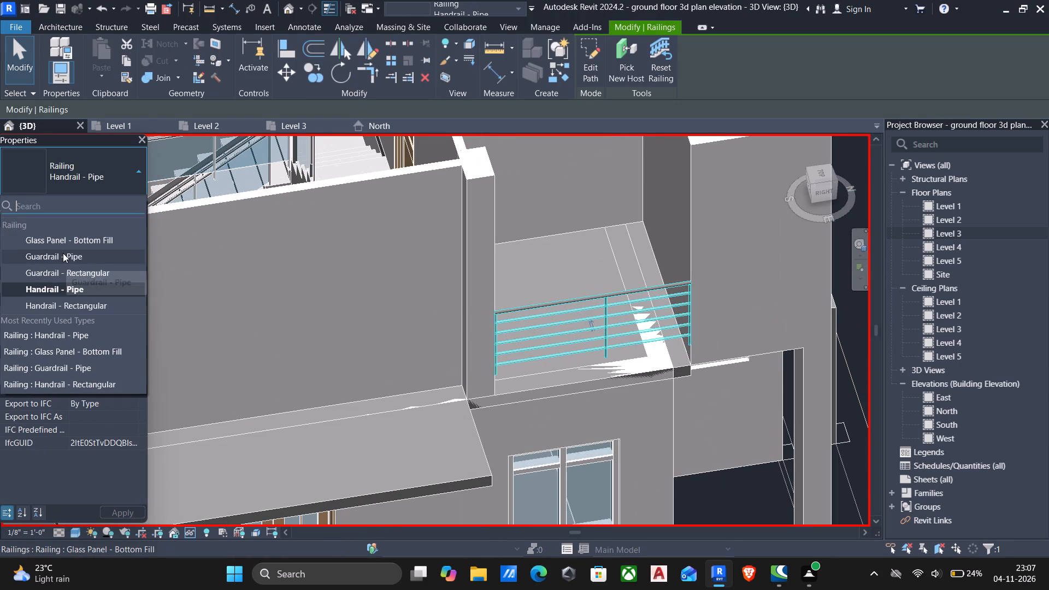
left_click(56, 252)
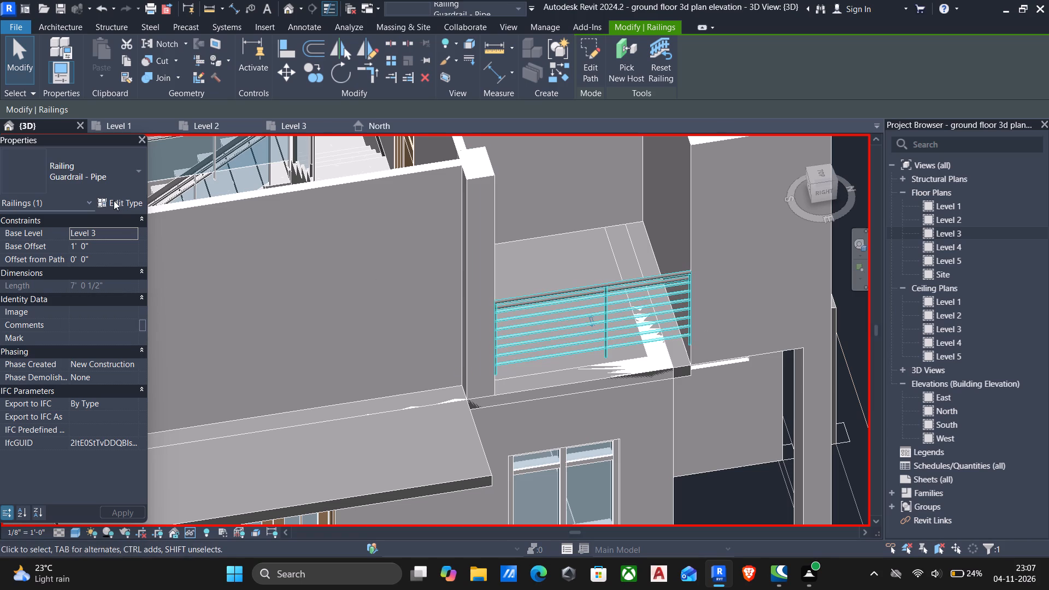
left_click(94, 172)
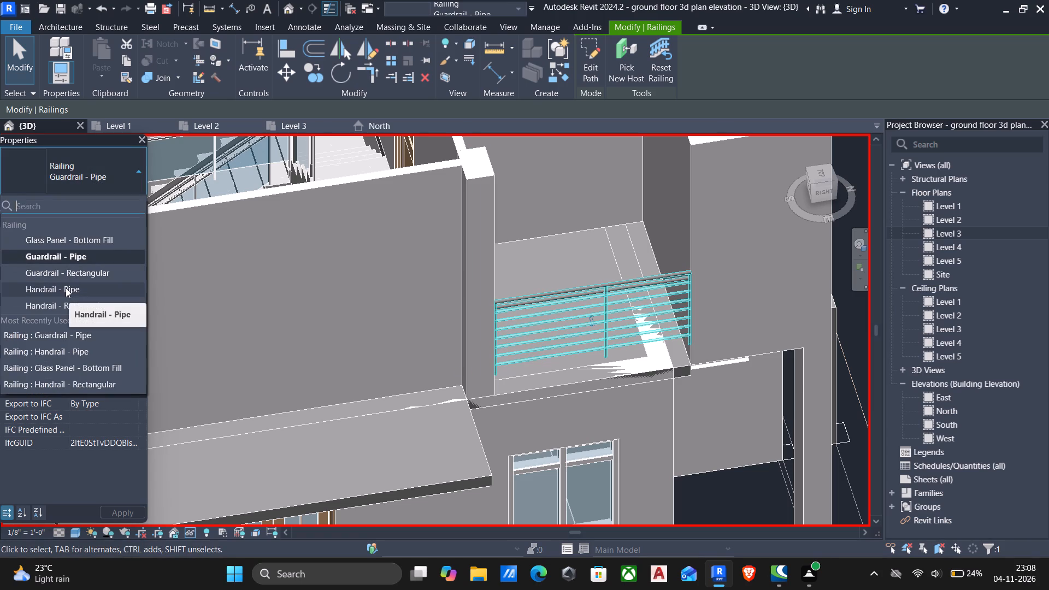
left_click(67, 307)
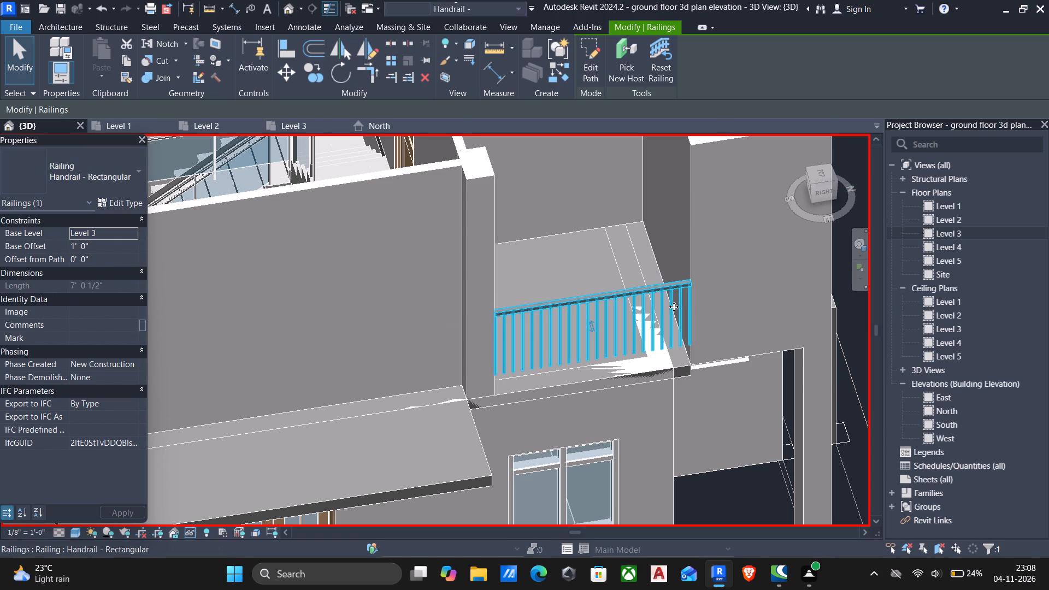
scroll(682, 296, "up", 5)
key("Escape")
Set the northeast balcony railing's base offset to 0 so it sits on the balcony floor.
scroll(639, 275, "up", 3)
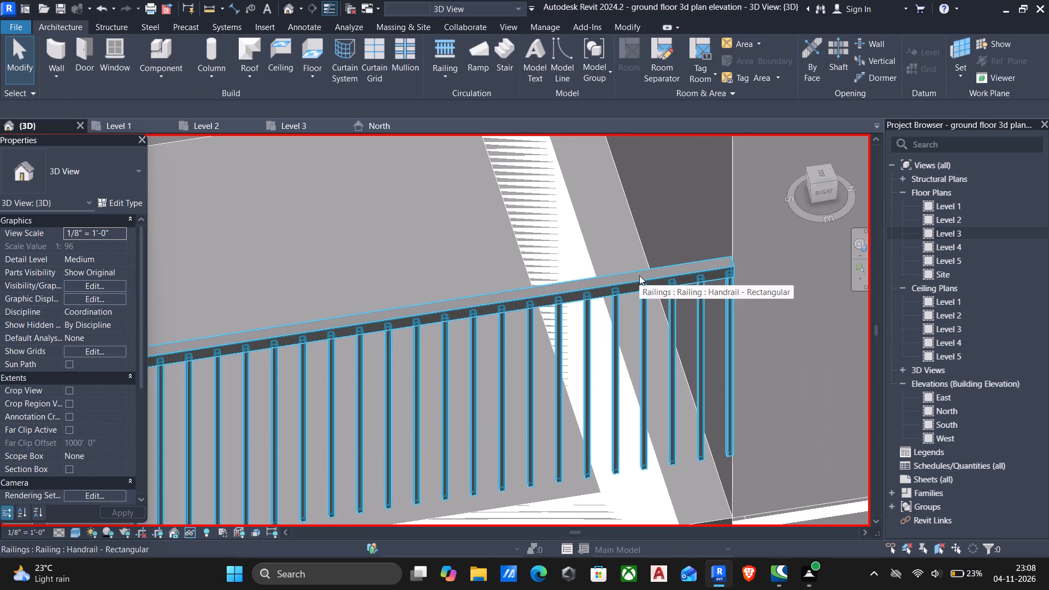
scroll(628, 294, "down", 6)
middle_click_drag(615, 334, 562, 227, "shift")
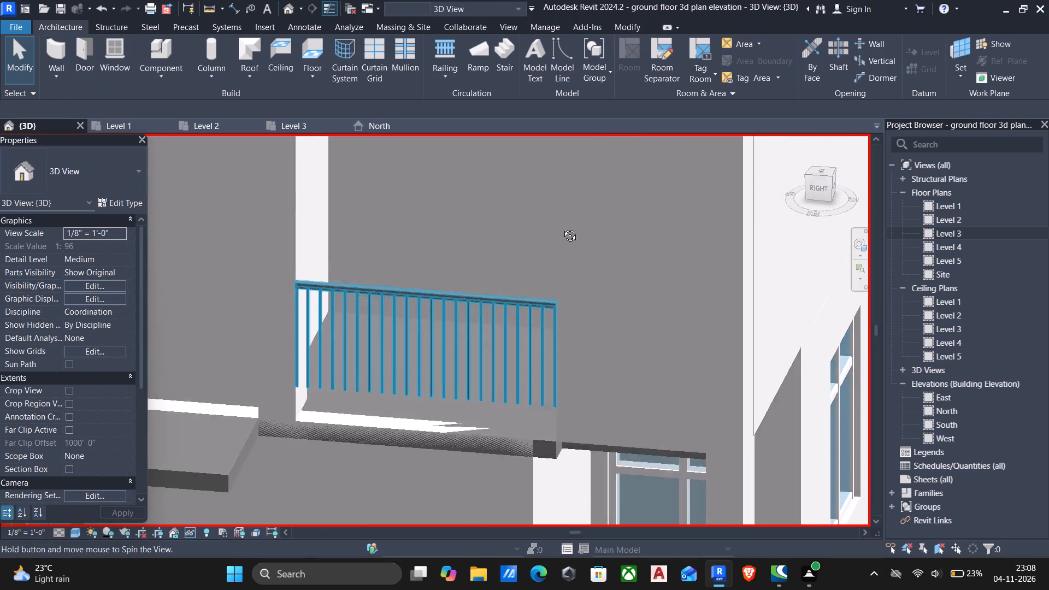
middle_click_drag(562, 227, 568, 197, "shift")
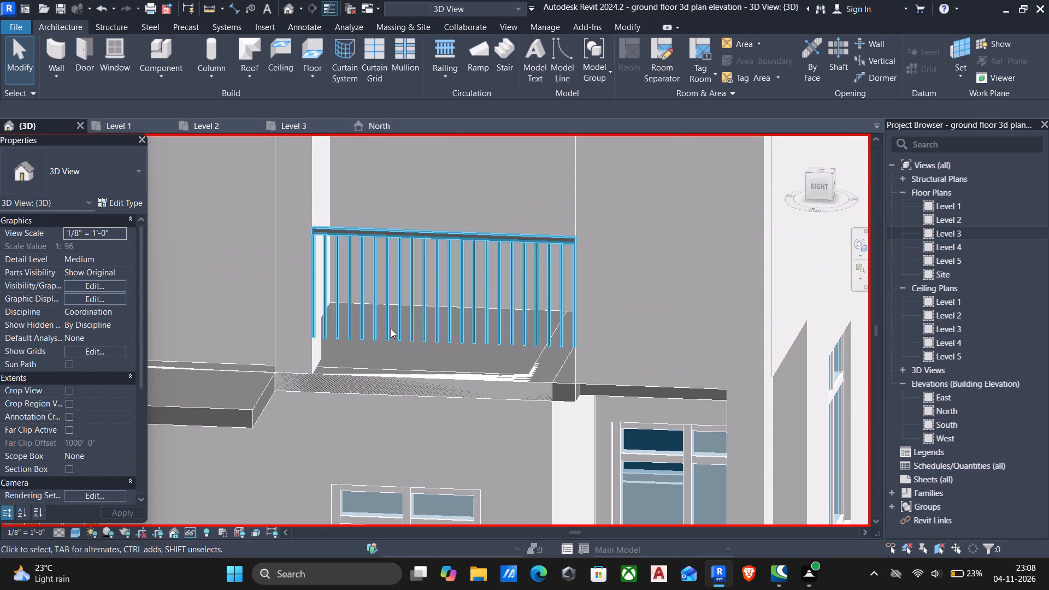
left_click(391, 328)
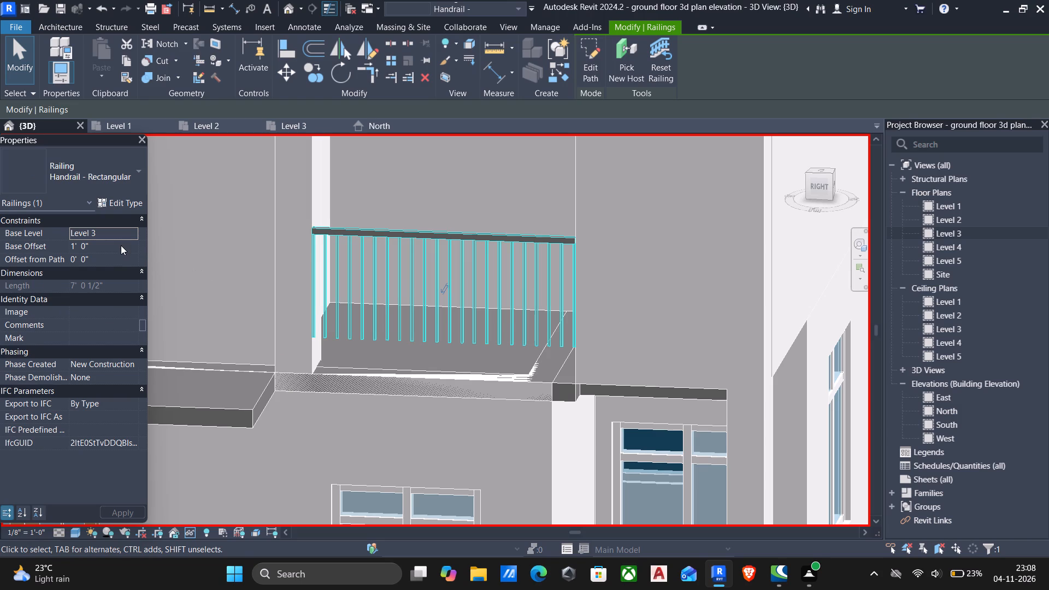
left_click(119, 244)
key("0")
key("Return")
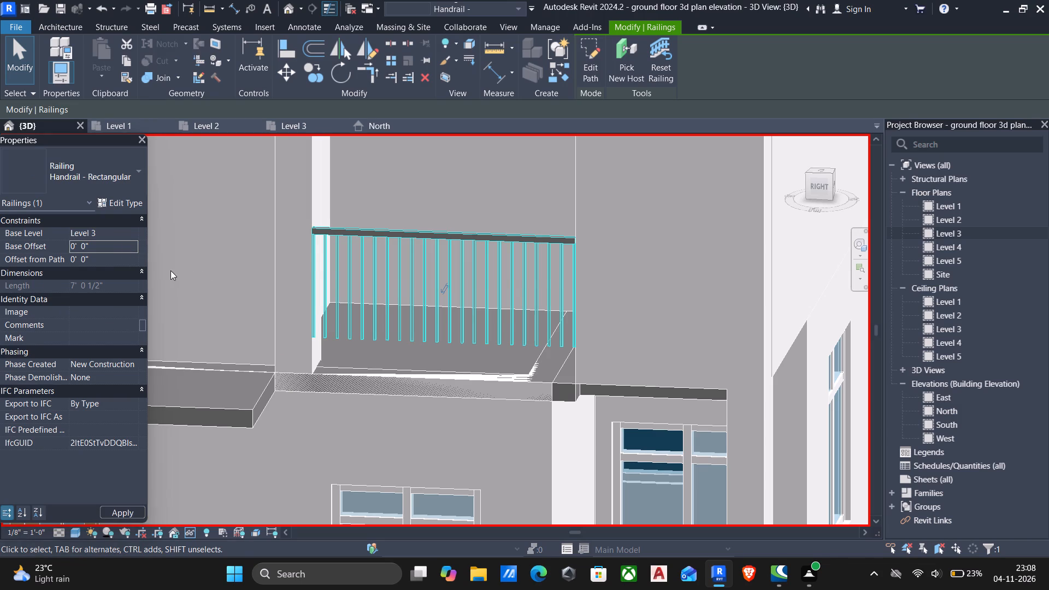
scroll(386, 339, "down", 4)
key("Escape")
scroll(391, 339, "down", 2)
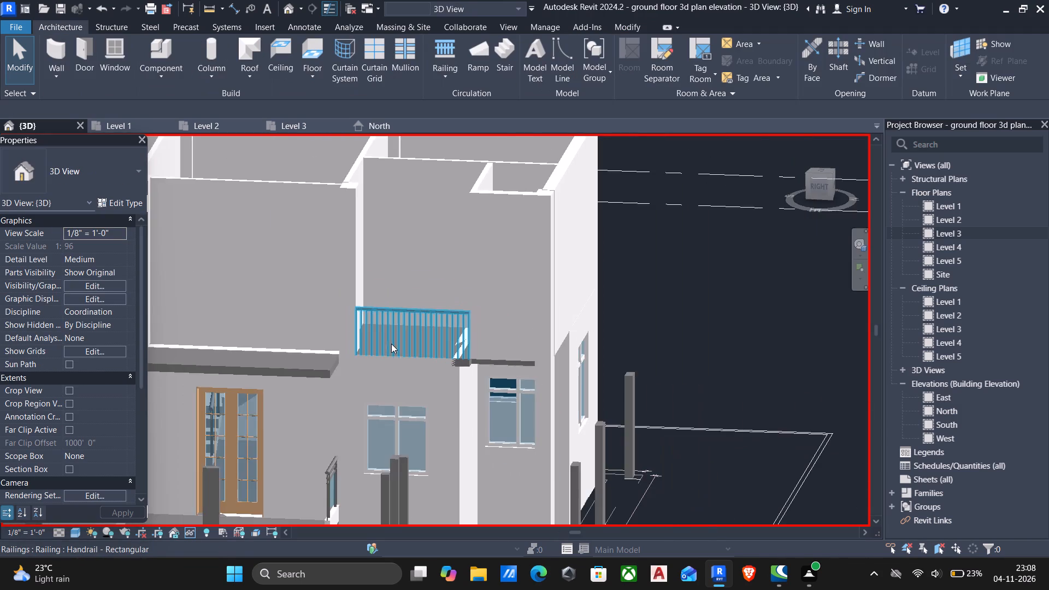
middle_click_drag(391, 345, 322, 490, "shift")
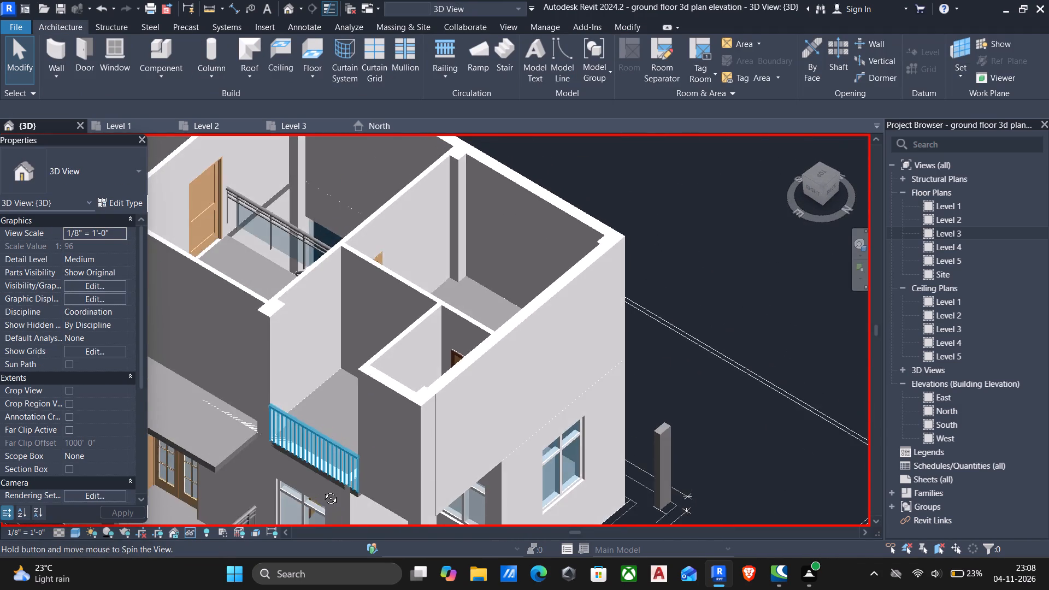
middle_click_drag(322, 490, 406, 455, "shift")
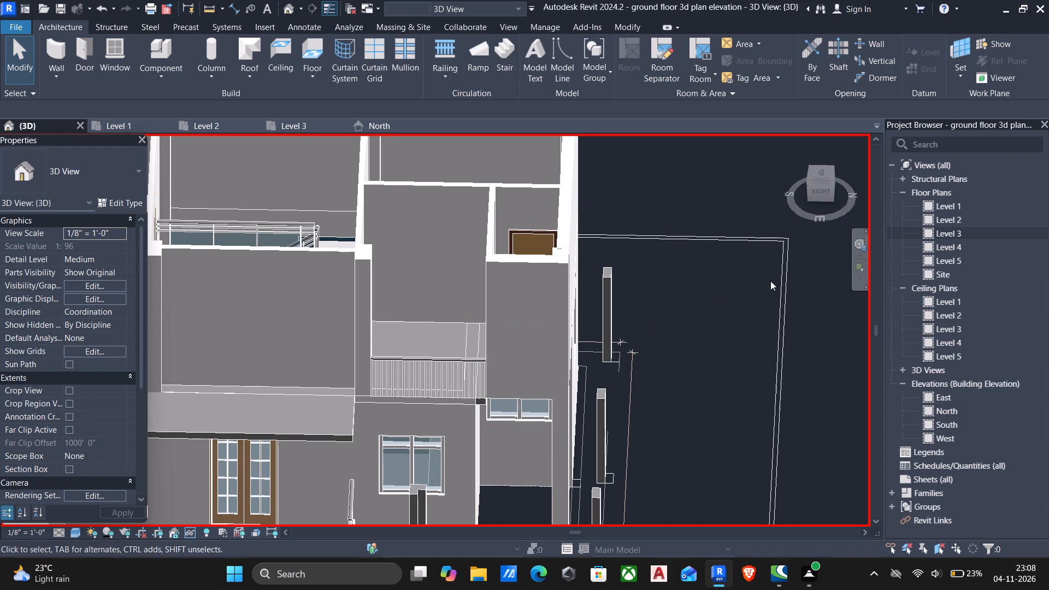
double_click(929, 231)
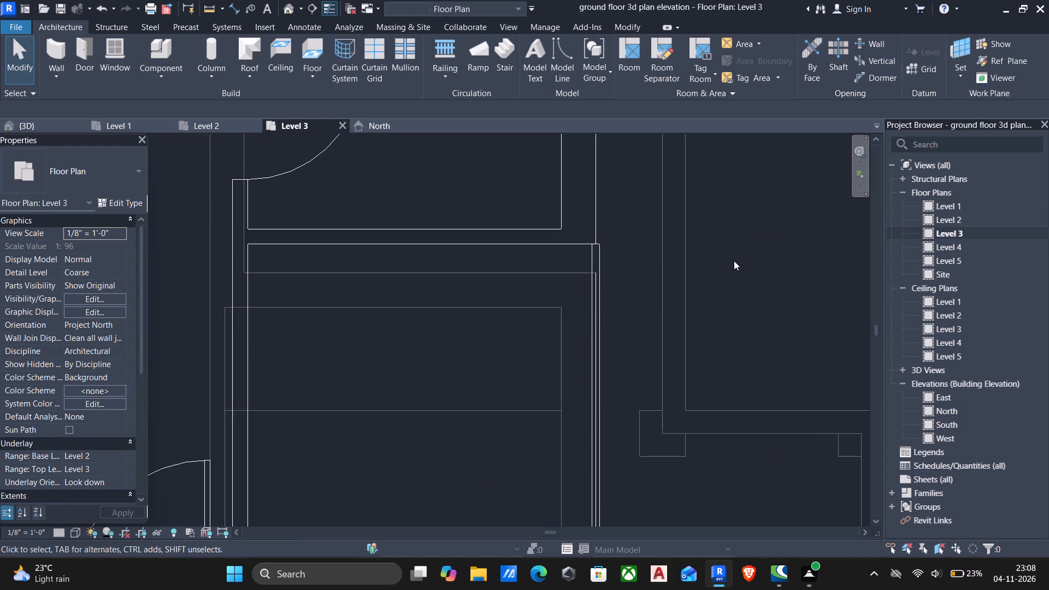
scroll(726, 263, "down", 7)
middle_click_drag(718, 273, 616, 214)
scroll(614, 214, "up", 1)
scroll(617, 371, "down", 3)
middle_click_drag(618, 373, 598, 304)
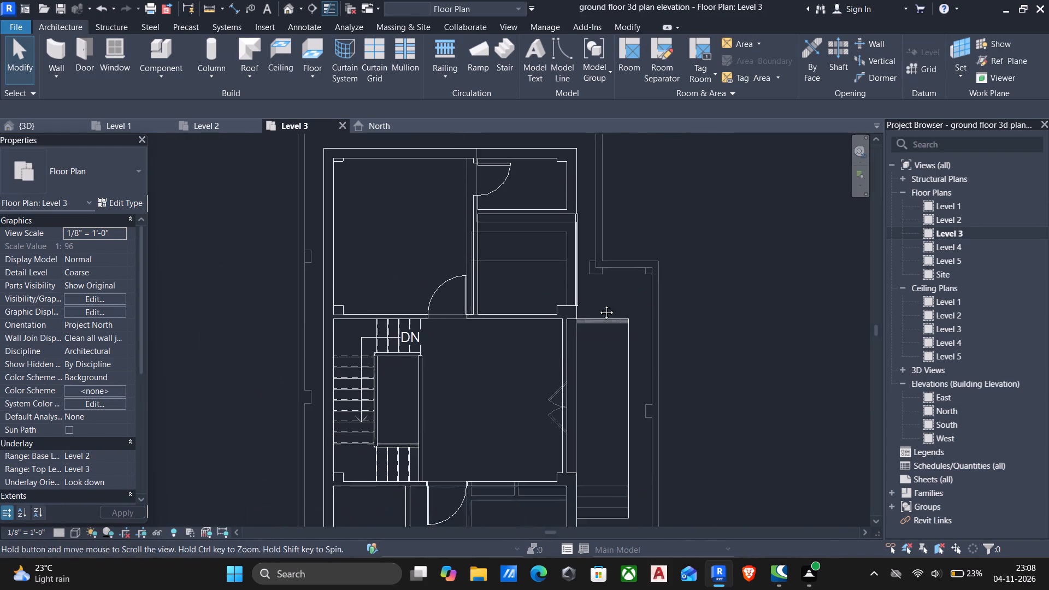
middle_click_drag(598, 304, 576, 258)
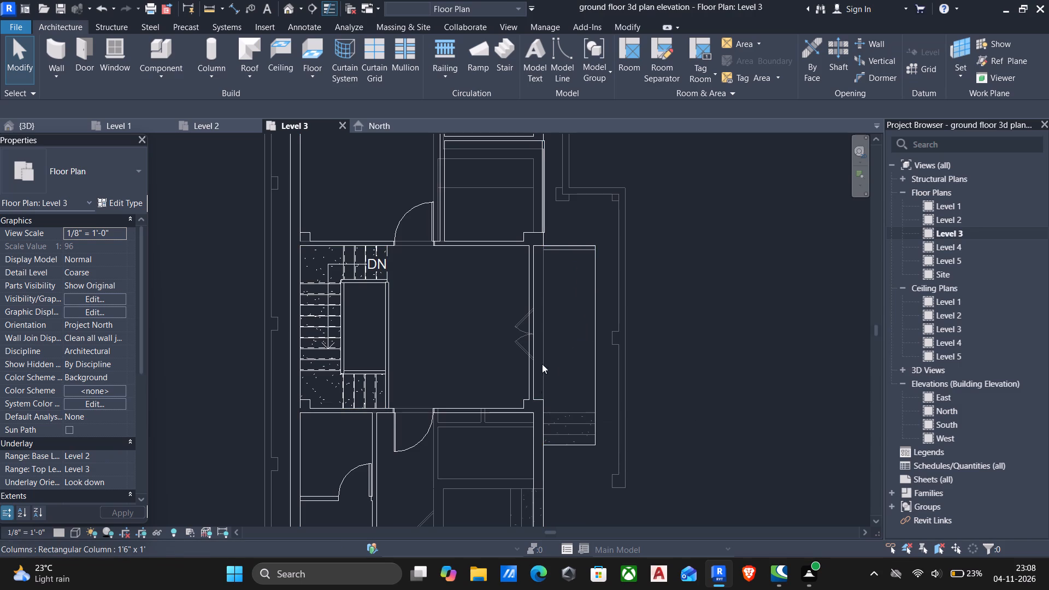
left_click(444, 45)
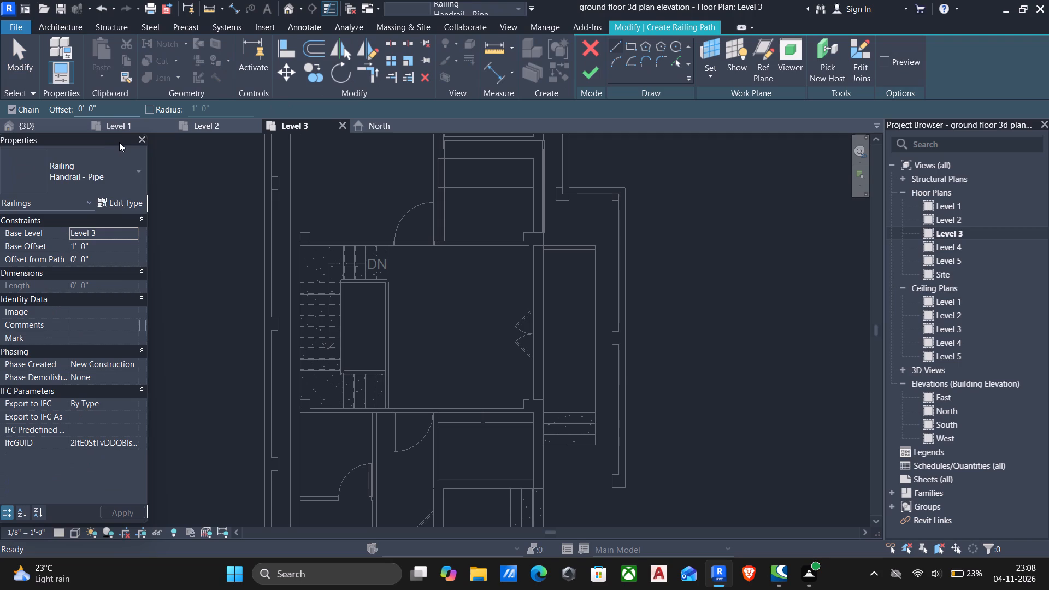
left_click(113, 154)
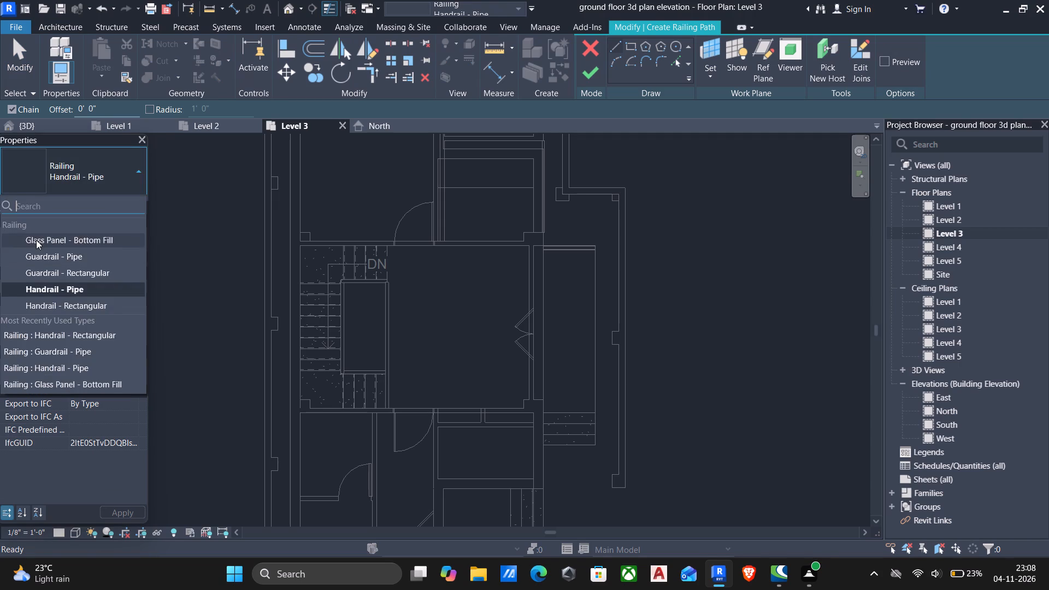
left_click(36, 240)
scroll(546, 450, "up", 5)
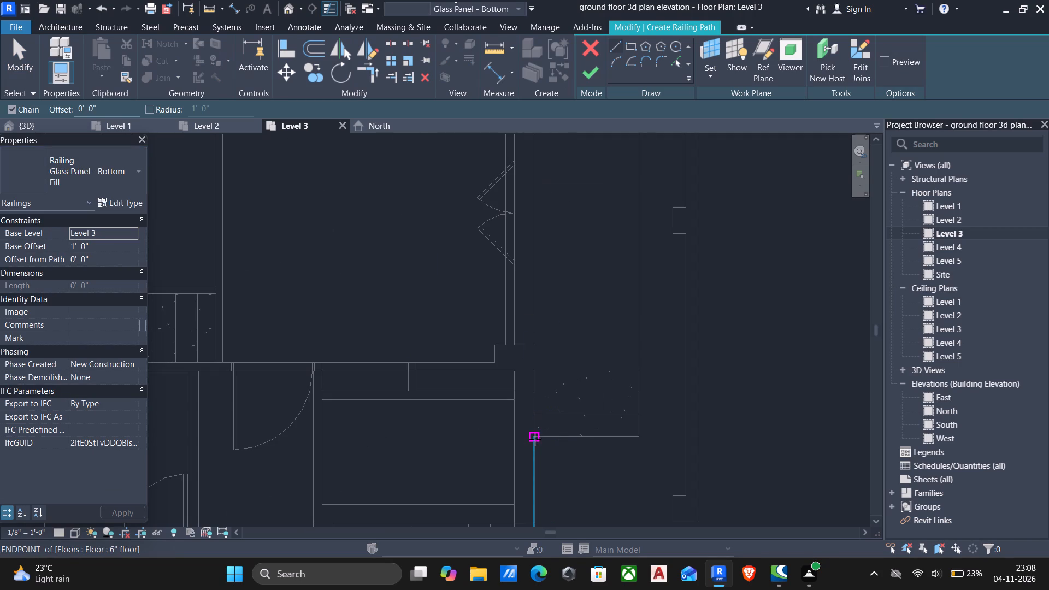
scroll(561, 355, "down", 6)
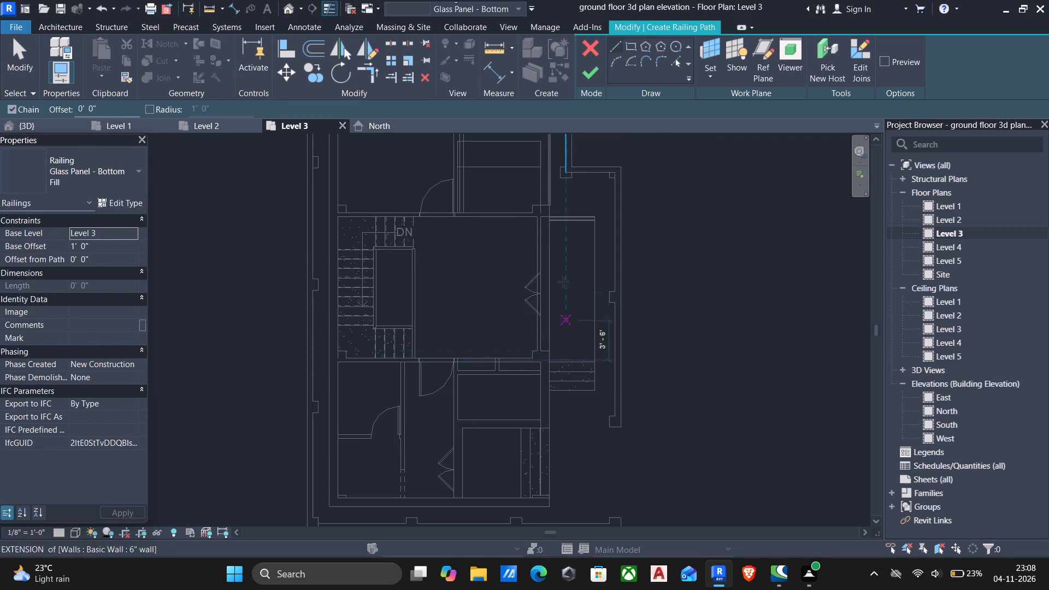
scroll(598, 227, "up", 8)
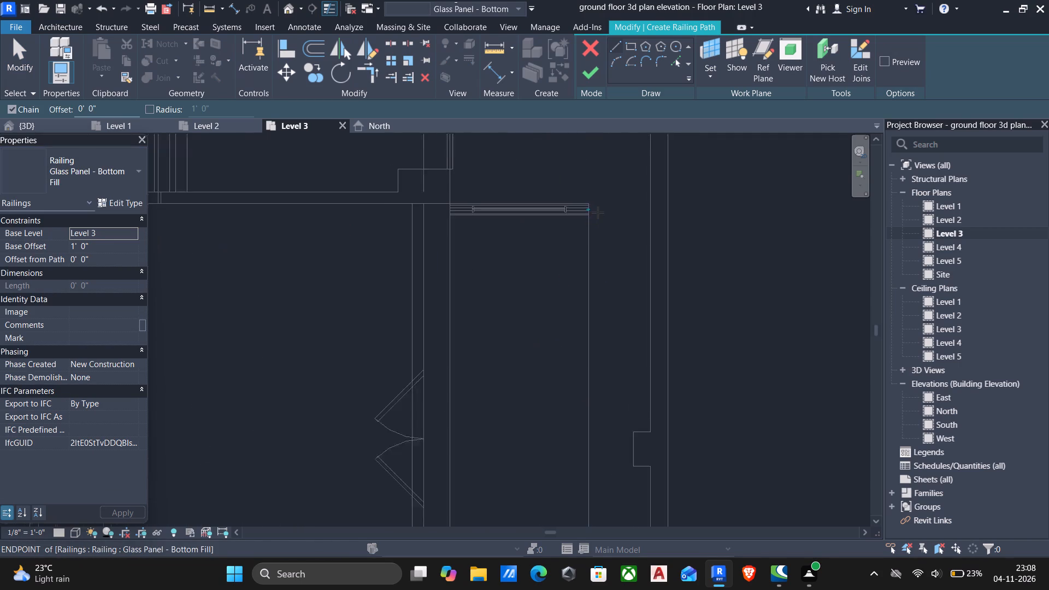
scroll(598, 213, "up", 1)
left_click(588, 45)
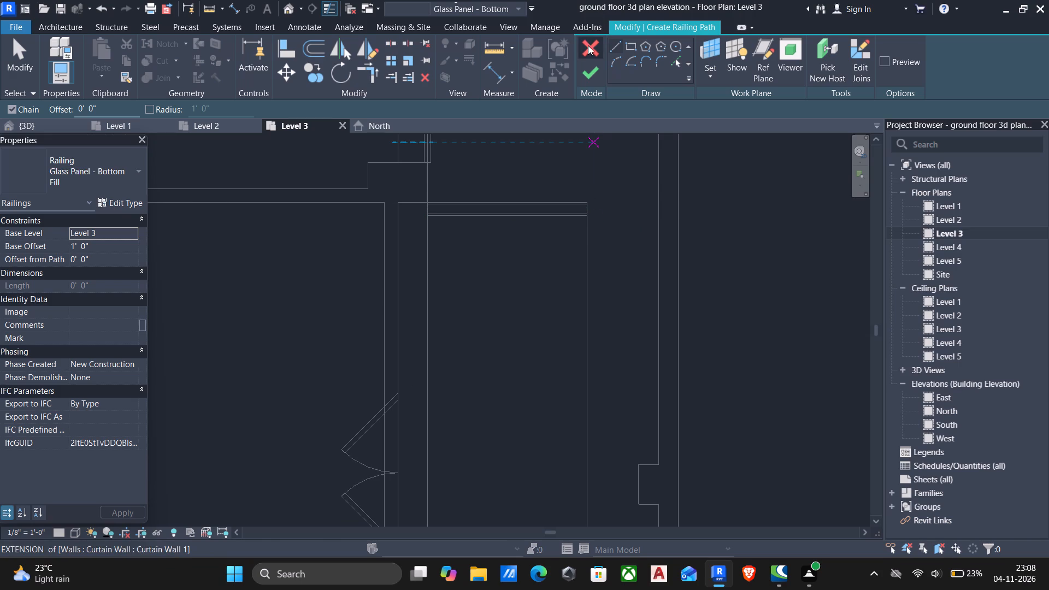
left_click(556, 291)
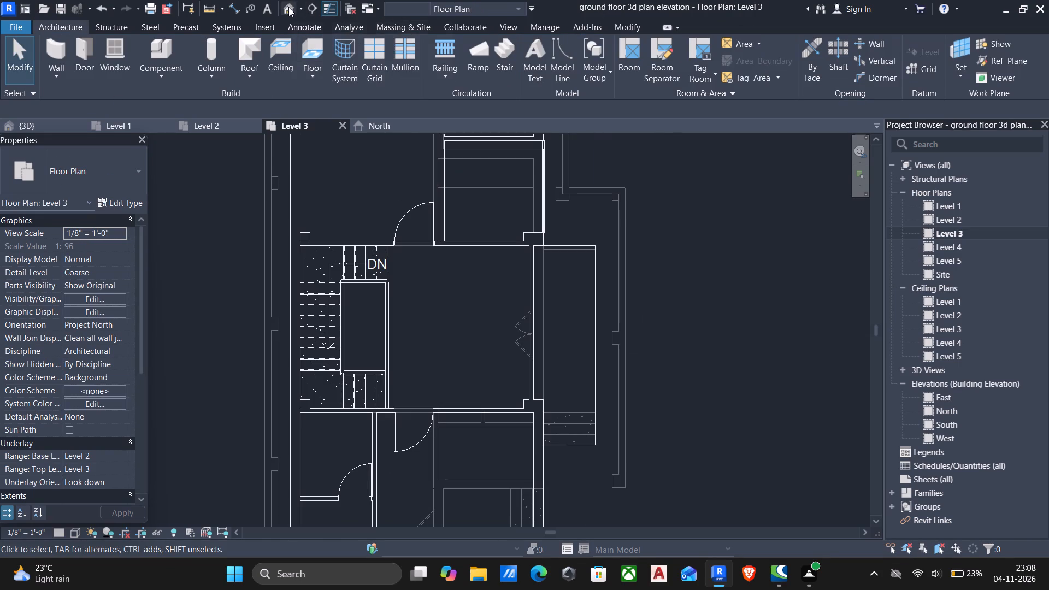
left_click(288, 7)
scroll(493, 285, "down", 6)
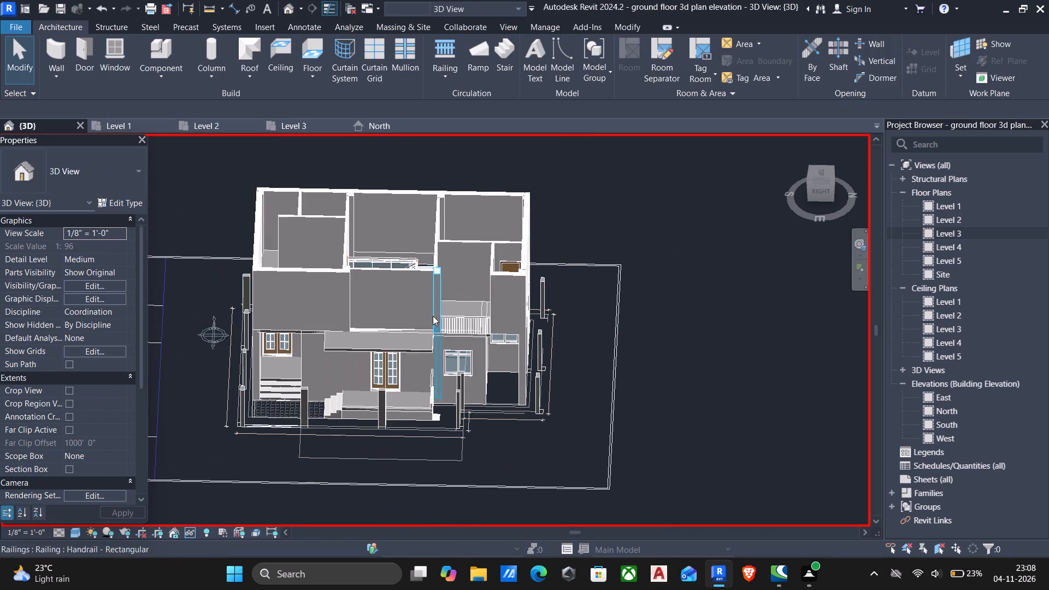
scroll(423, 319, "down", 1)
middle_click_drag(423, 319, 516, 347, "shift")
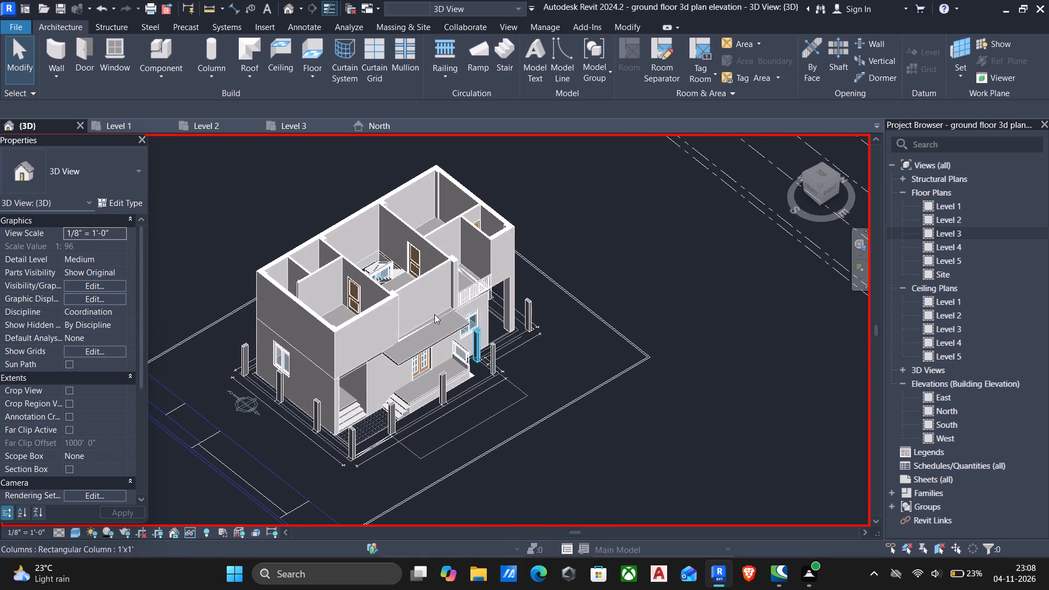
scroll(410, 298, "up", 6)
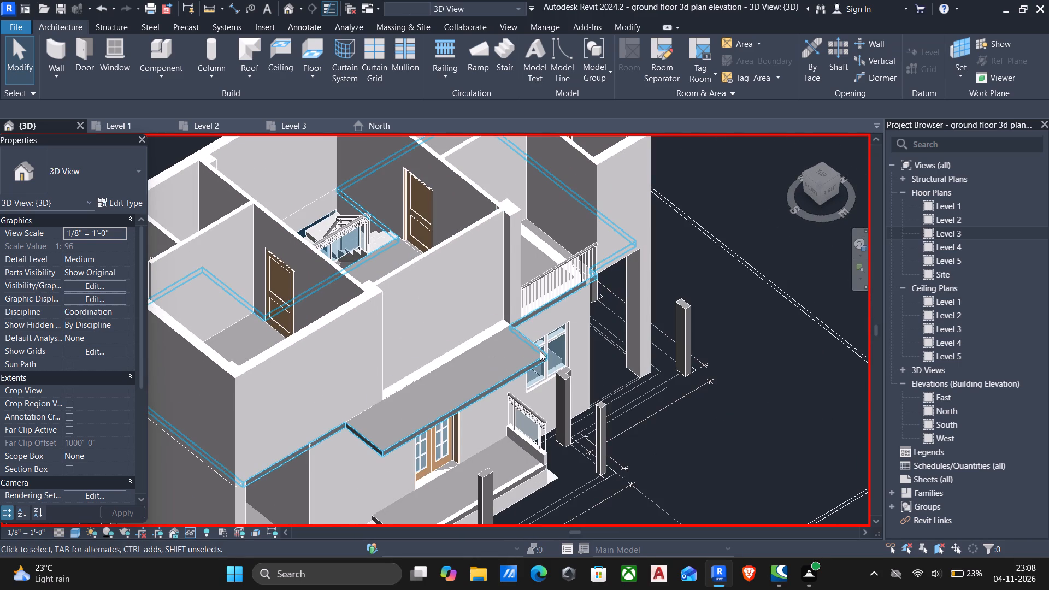
Create a Glass Panel - Bottom Fill railing on Level 3 along the north, east and south edges of the projecting east slab.
double_click(928, 235)
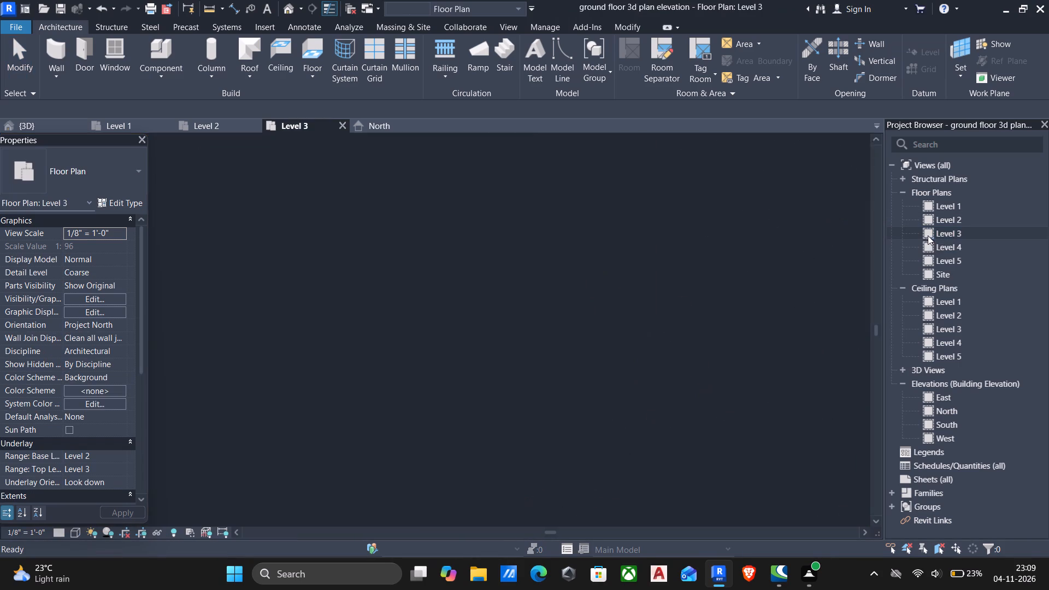
scroll(568, 249, "up", 3)
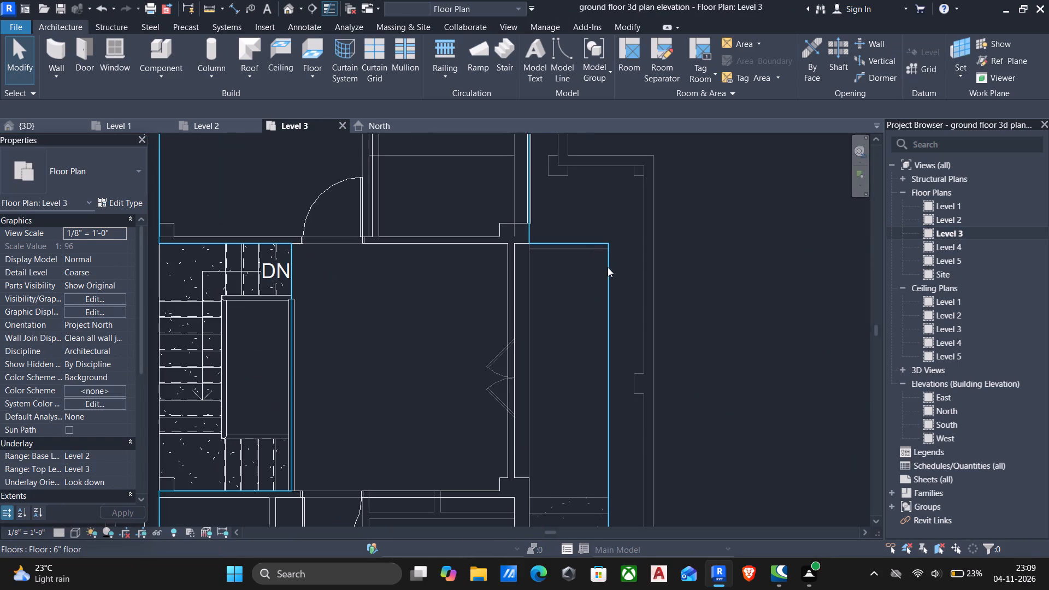
scroll(608, 267, "down", 5)
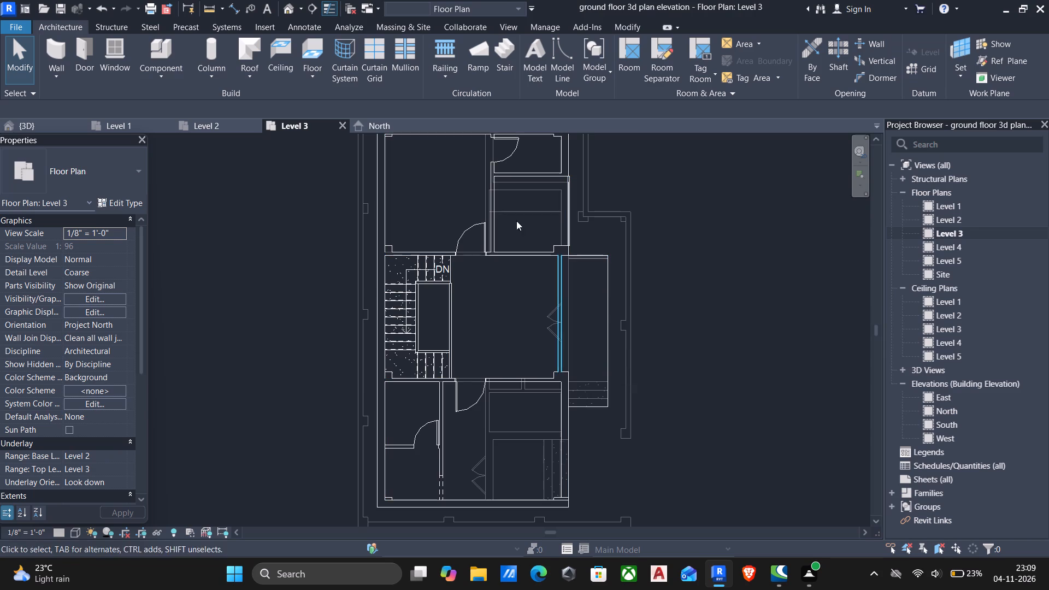
left_click(439, 45)
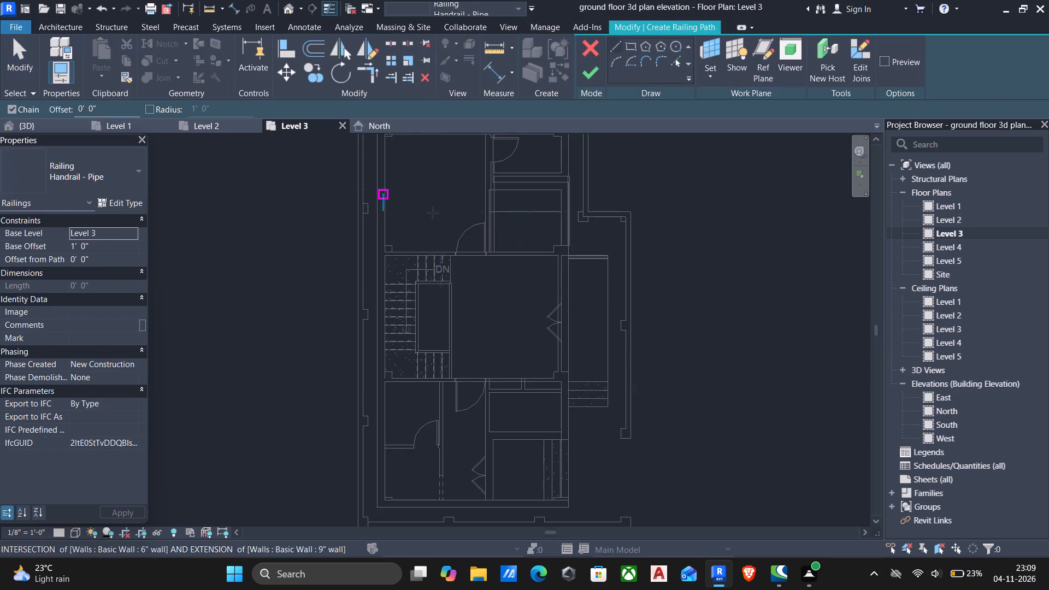
left_click(80, 166)
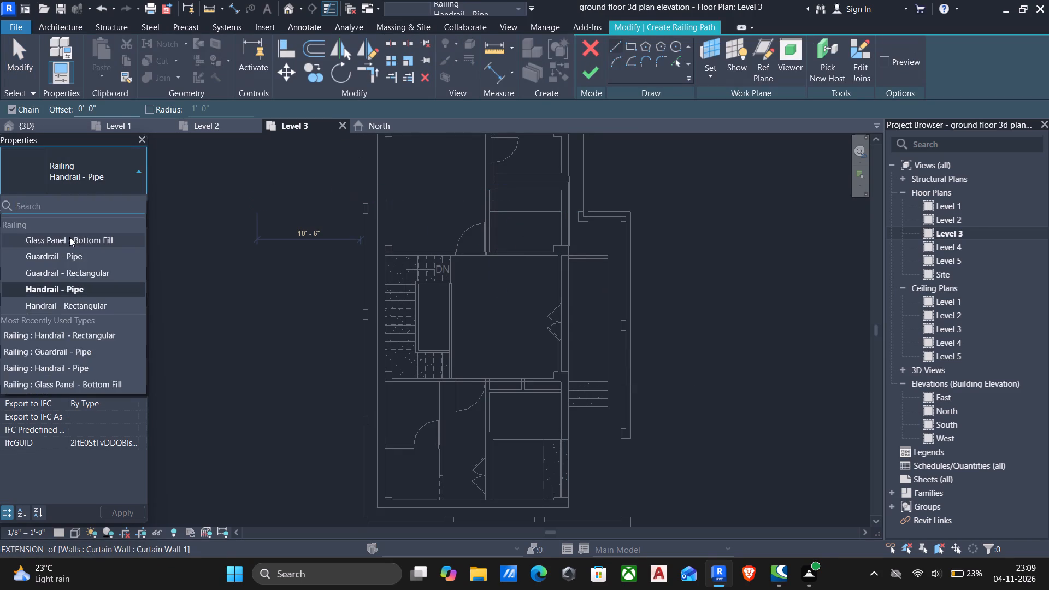
left_click(50, 238)
scroll(597, 263, "up", 9)
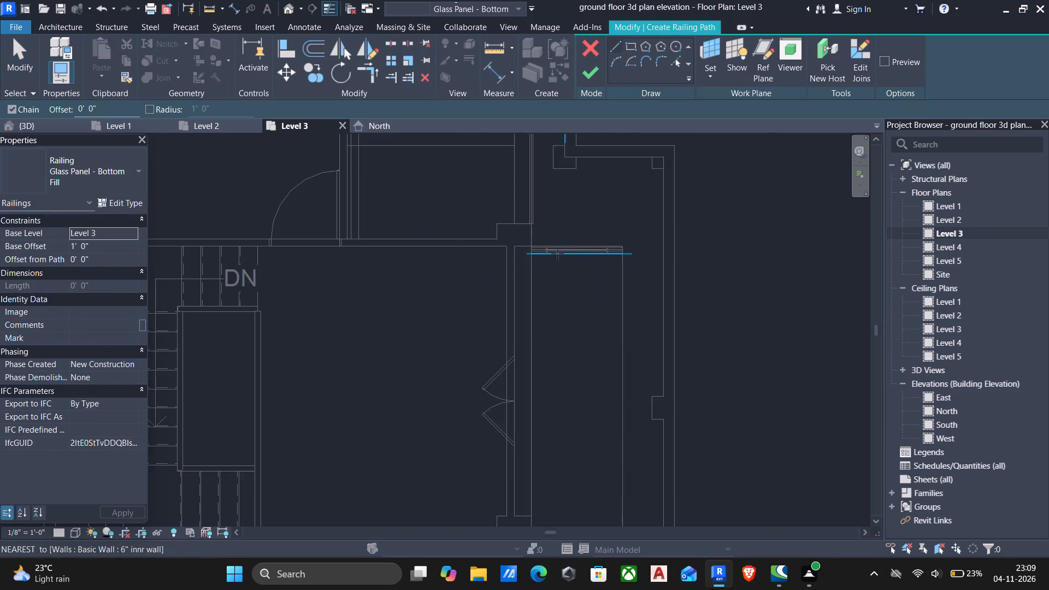
scroll(557, 253, "up", 8)
scroll(446, 239, "up", 4)
left_click(475, 245)
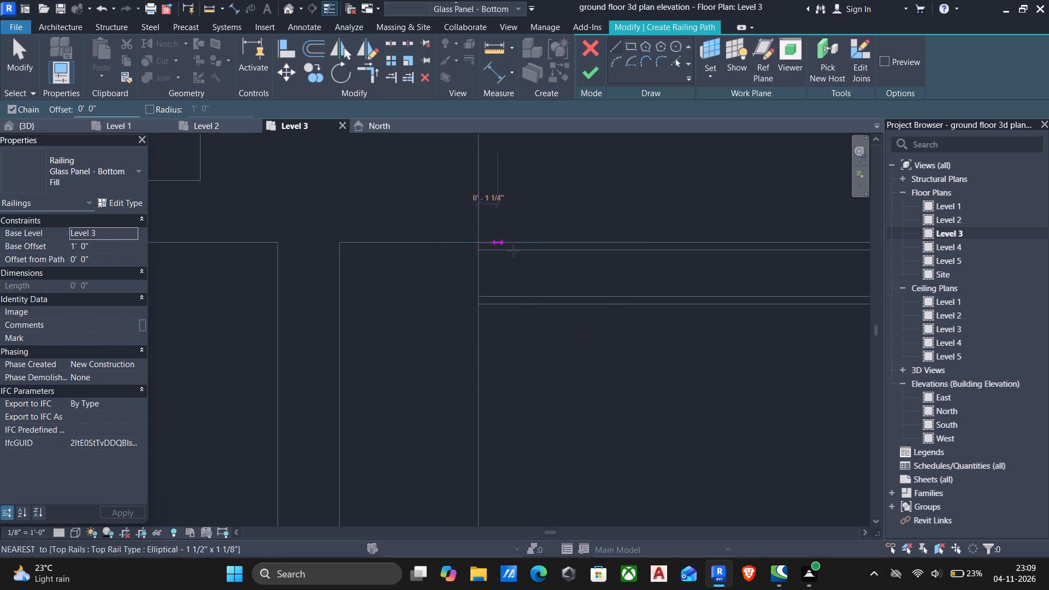
scroll(514, 251, "down", 5)
middle_click_drag(518, 252, 255, 203)
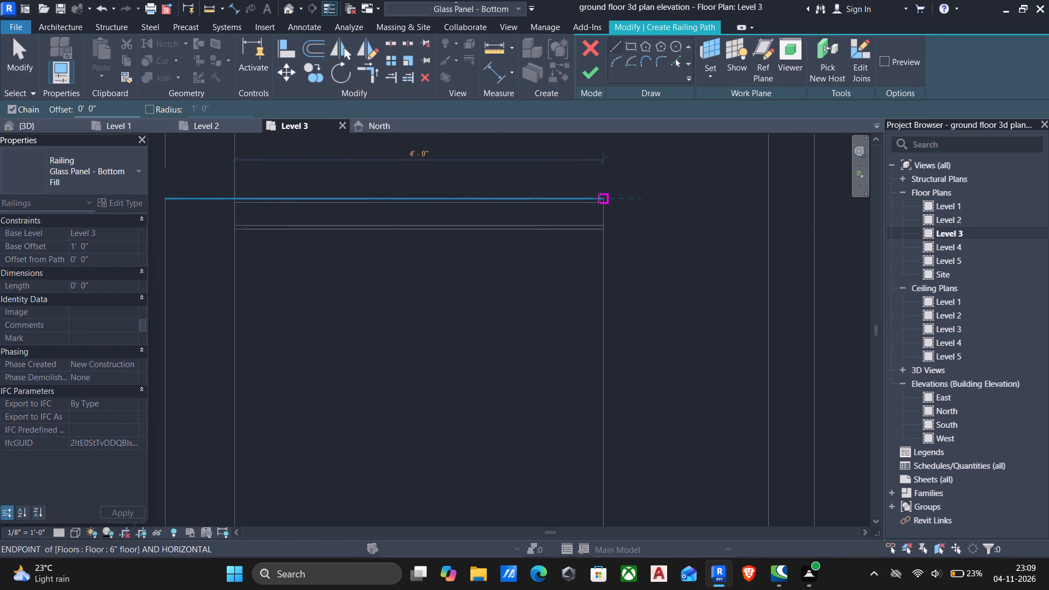
left_click(600, 198)
scroll(601, 257, "down", 4)
middle_click_drag(602, 279, 602, 163)
scroll(617, 435, "down", 4)
middle_click_drag(617, 435, 591, 221)
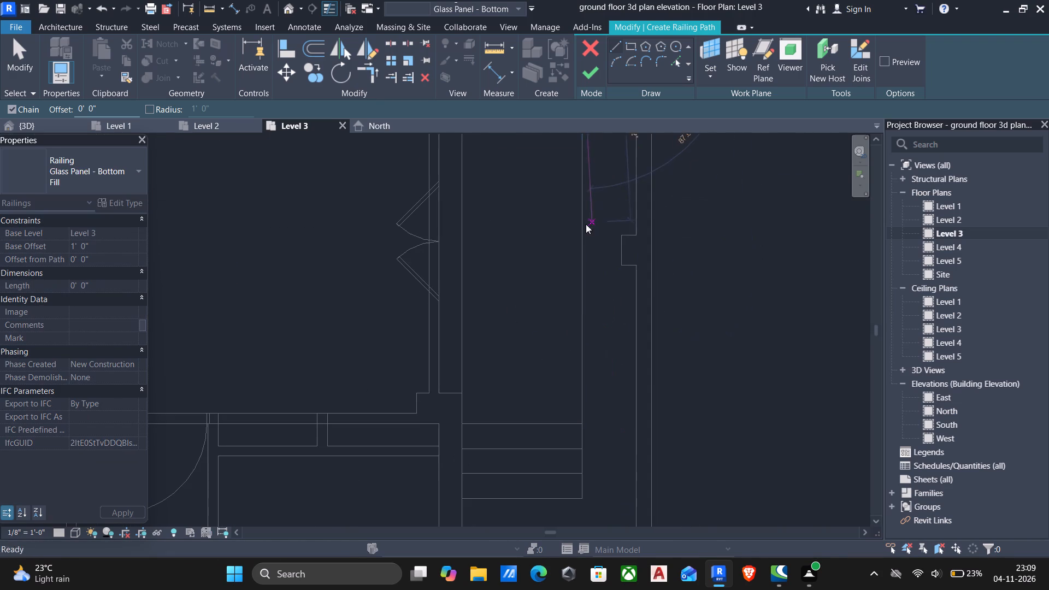
middle_click_drag(571, 404, 575, 310)
scroll(581, 398, "up", 4)
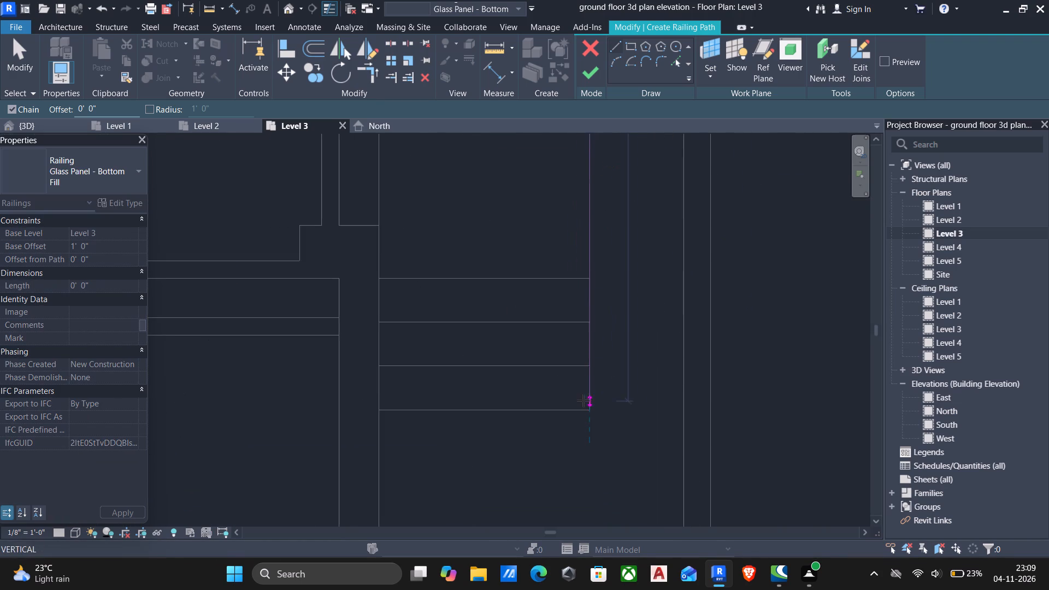
left_click(593, 411)
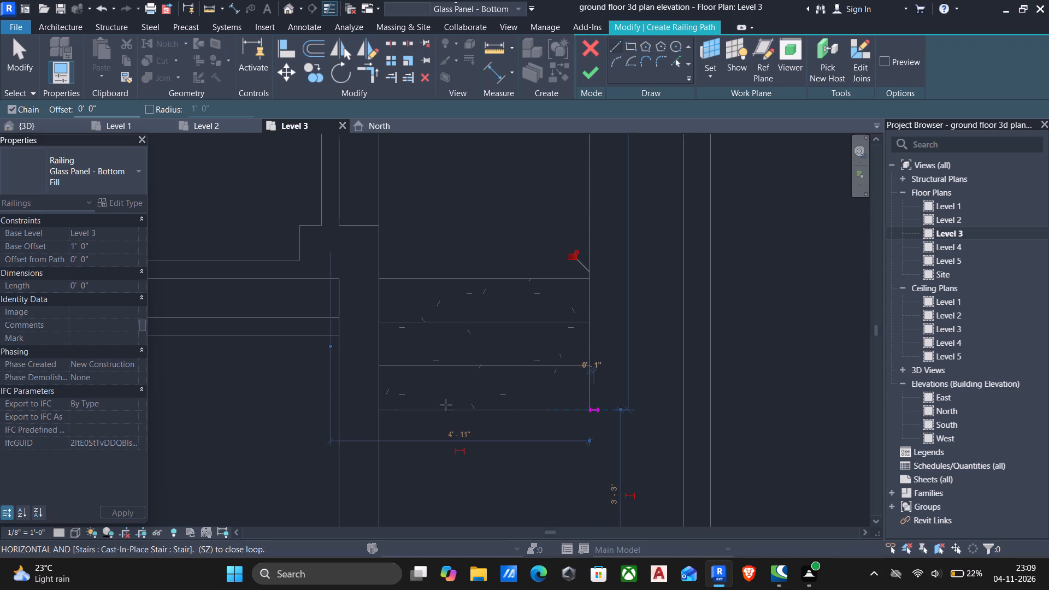
left_click(381, 407)
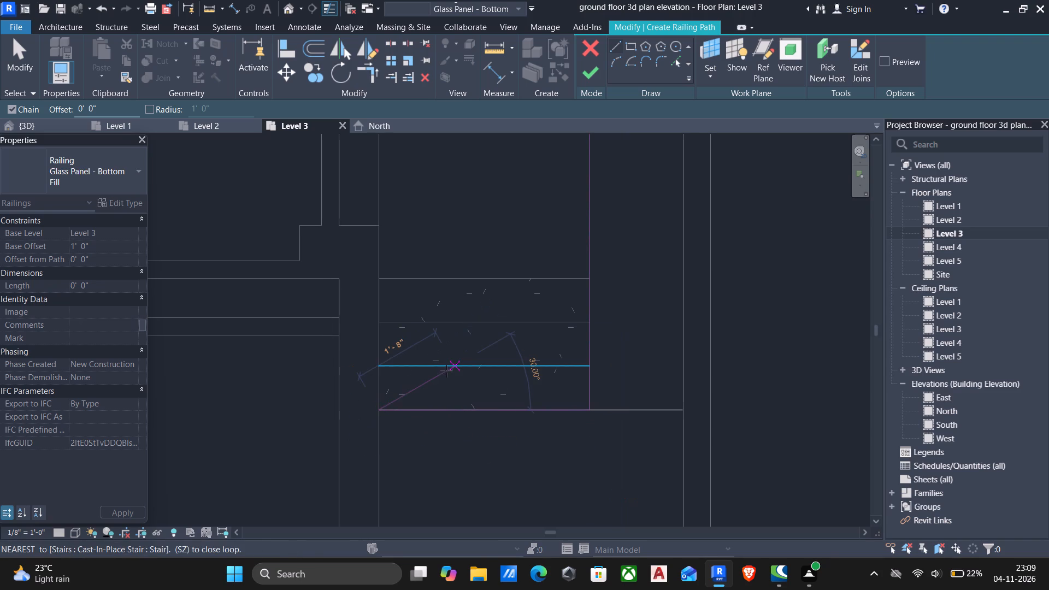
key("Escape")
left_click(585, 68)
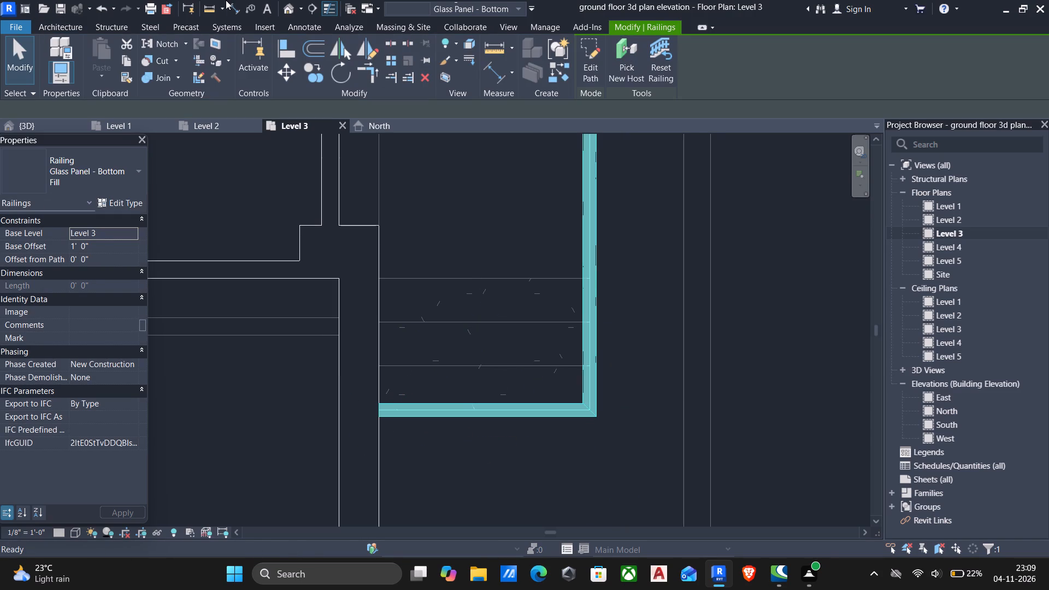
Inspect the east slab's glass railing and the adjoining northeast balcony railing from several angles in the 3D view.
left_click(291, 10)
scroll(459, 210, "down", 2)
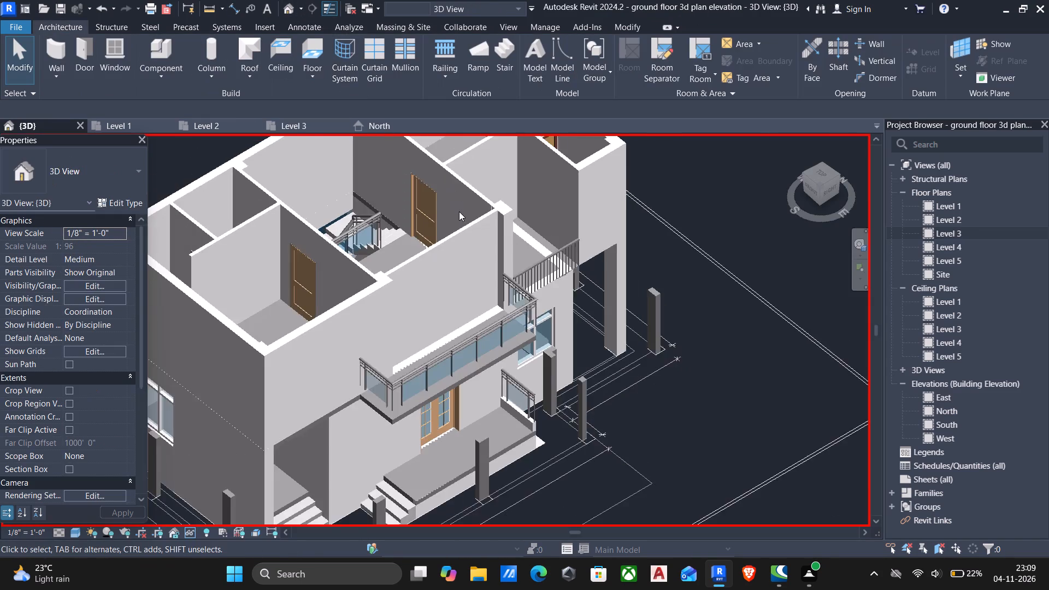
scroll(459, 211, "down", 4)
middle_click_drag(459, 211, 529, 164, "shift")
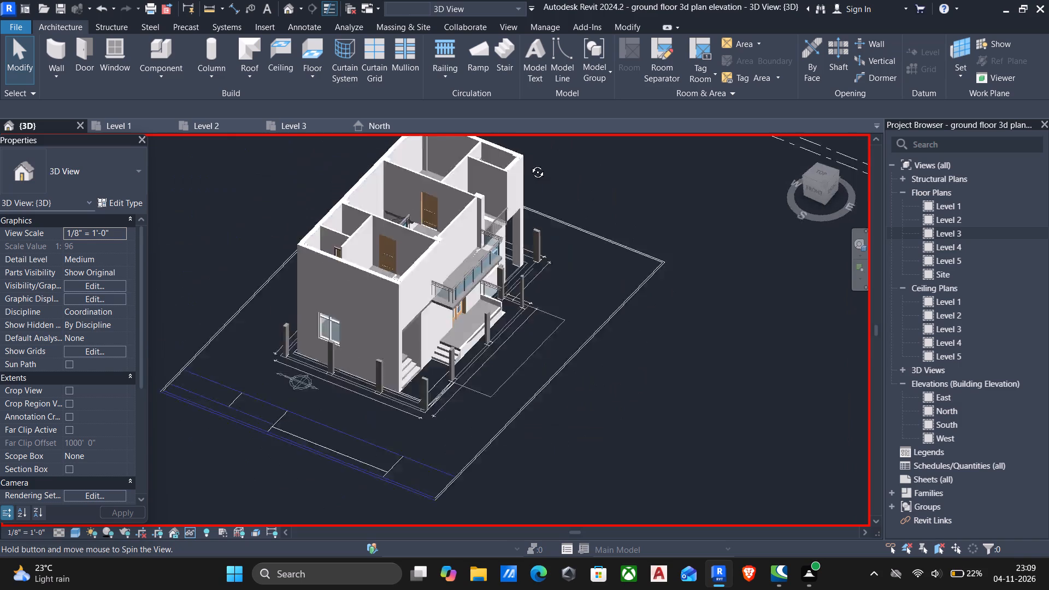
middle_click_drag(529, 164, 411, 226, "shift")
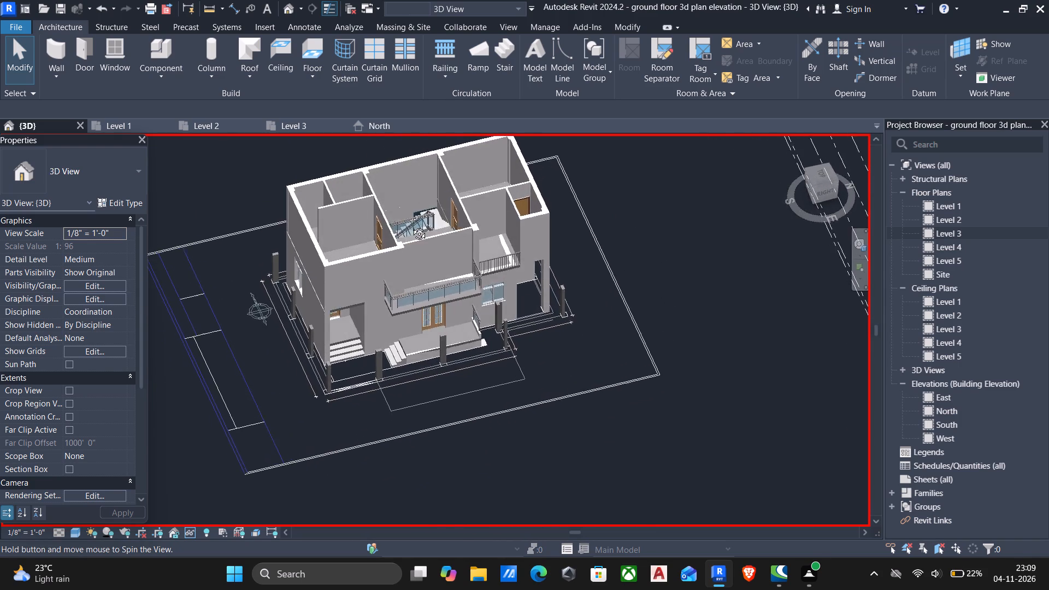
middle_click_drag(411, 226, 521, 209, "shift")
scroll(507, 197, "up", 2)
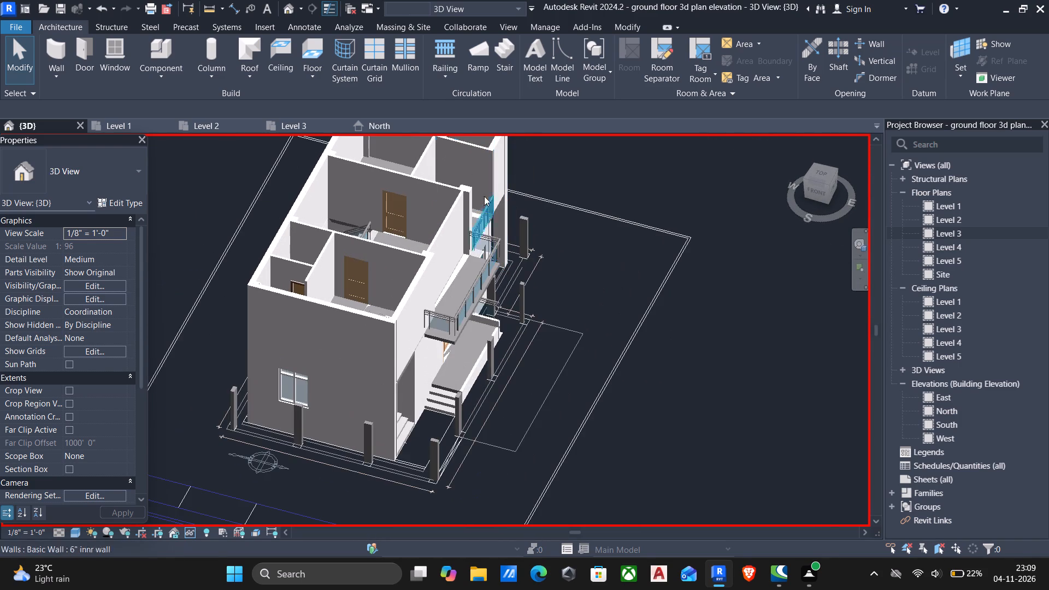
scroll(493, 214, "up", 6)
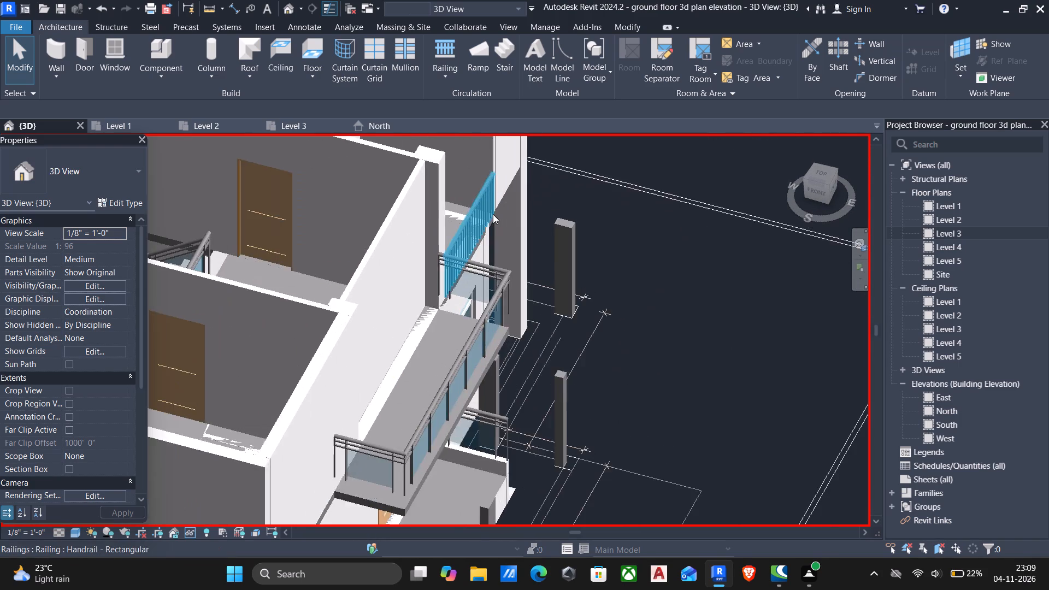
scroll(493, 214, "down", 8)
middle_click_drag(493, 215, 414, 223)
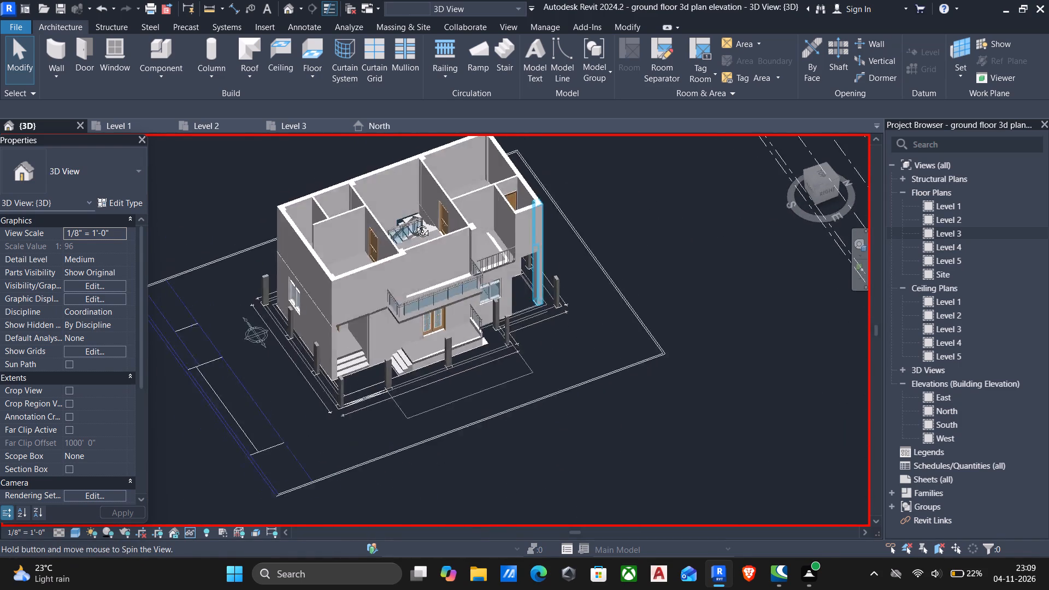
middle_click_drag(414, 223, 438, 214)
scroll(439, 214, "up", 1)
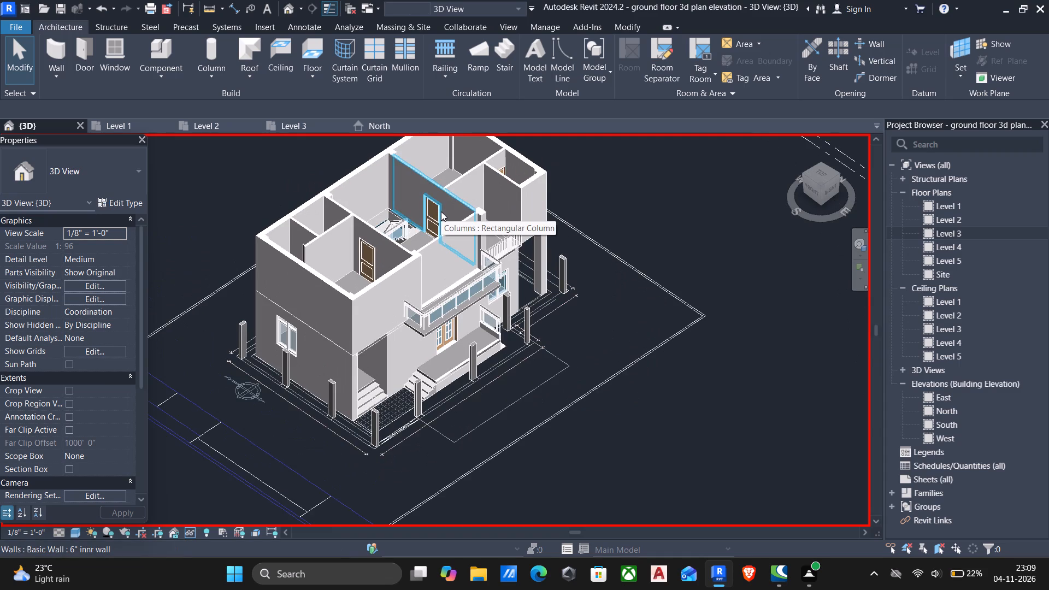
scroll(442, 239, "up", 3)
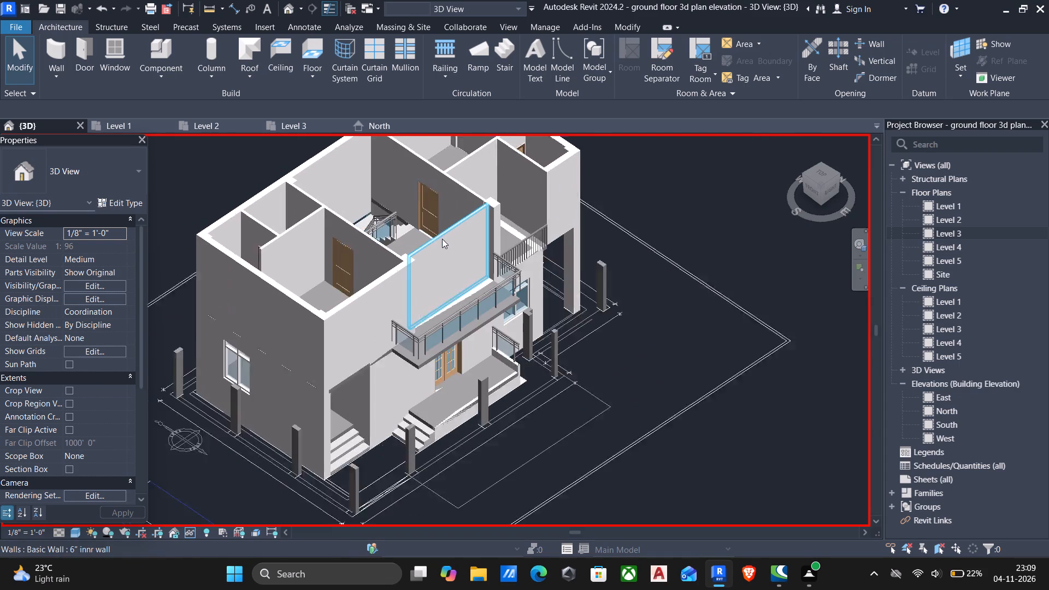
scroll(419, 248, "down", 3)
middle_click_drag(419, 250, 485, 258)
scroll(416, 253, "up", 3)
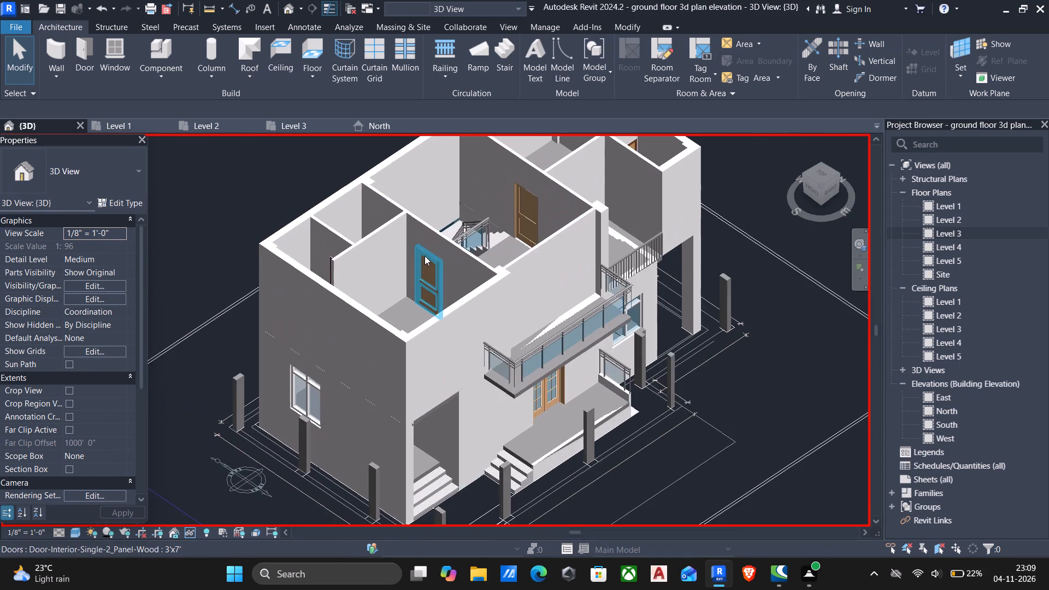
On Level 3, draw a 6' Curtain Wall 1 along the stair hall's east wall, starting about 2' 6" from its north end.
double_click(929, 232)
scroll(639, 275, "down", 6)
middle_click_drag(638, 280, 729, 412)
scroll(729, 412, "up", 1)
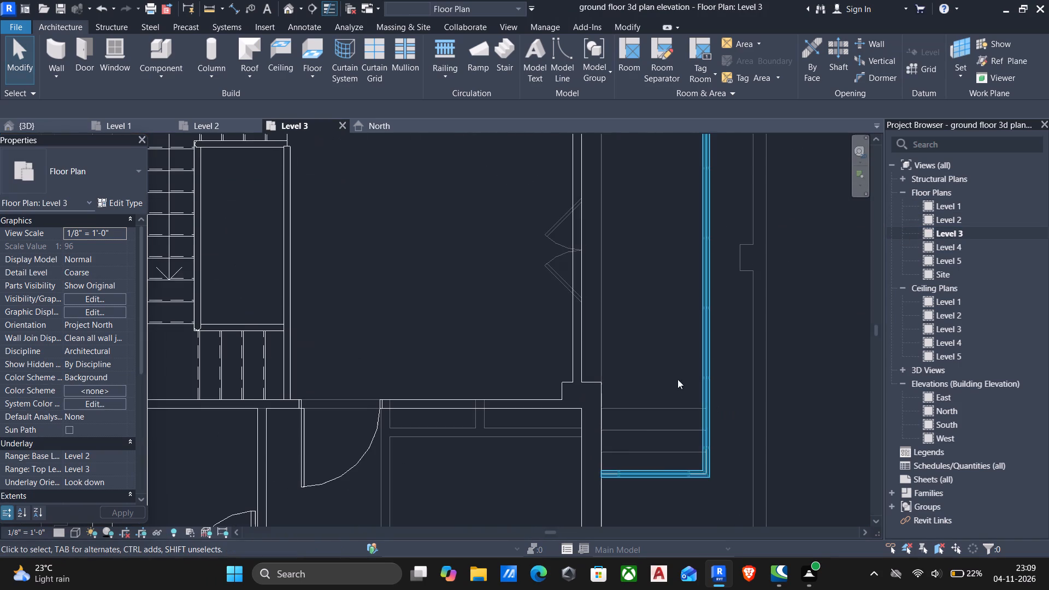
left_click(580, 297)
scroll(570, 294, "down", 3)
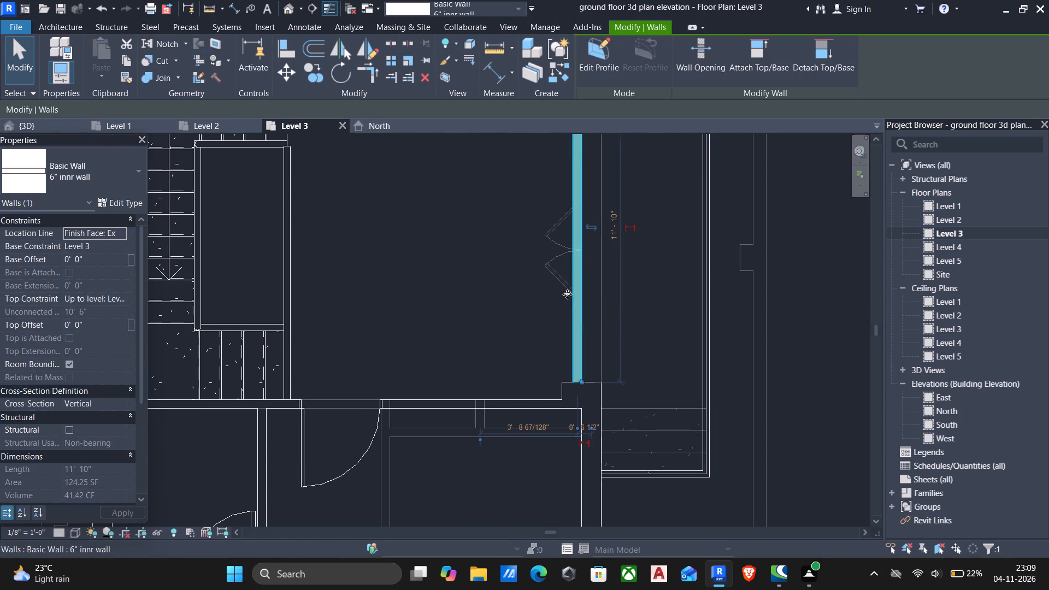
scroll(567, 294, "down", 3)
scroll(514, 282, "down", 4)
middle_click_drag(514, 284, 540, 347)
scroll(576, 271, "up", 5)
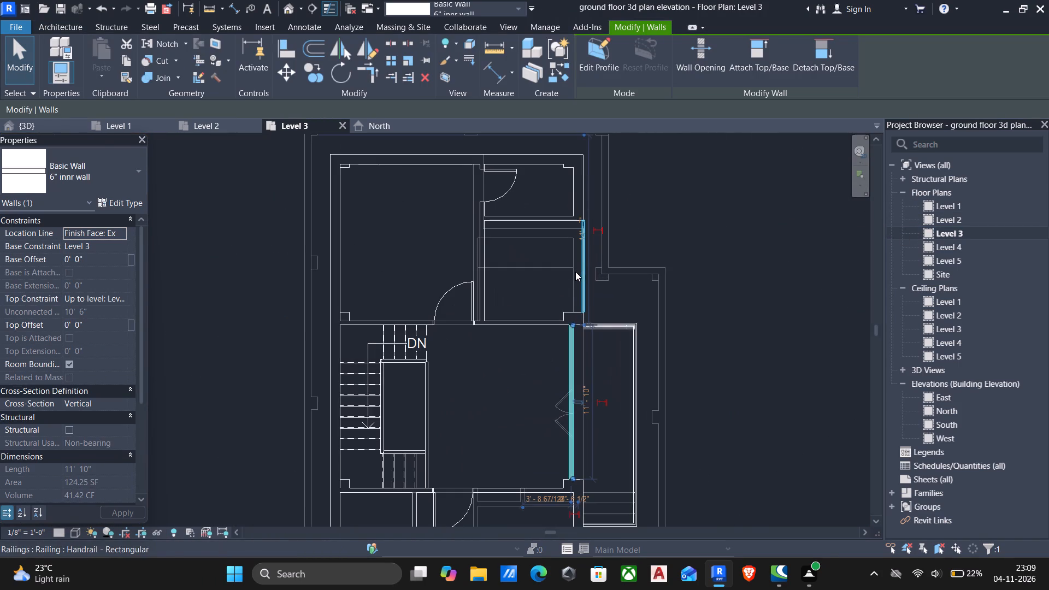
scroll(551, 385, "down", 1)
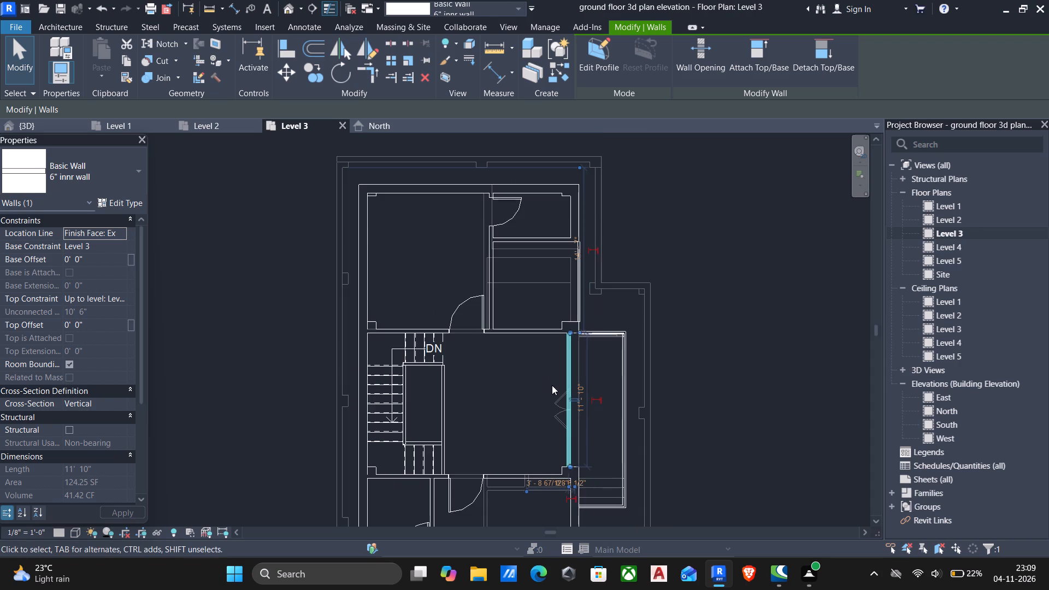
left_click(528, 383)
scroll(571, 379, "up", 3)
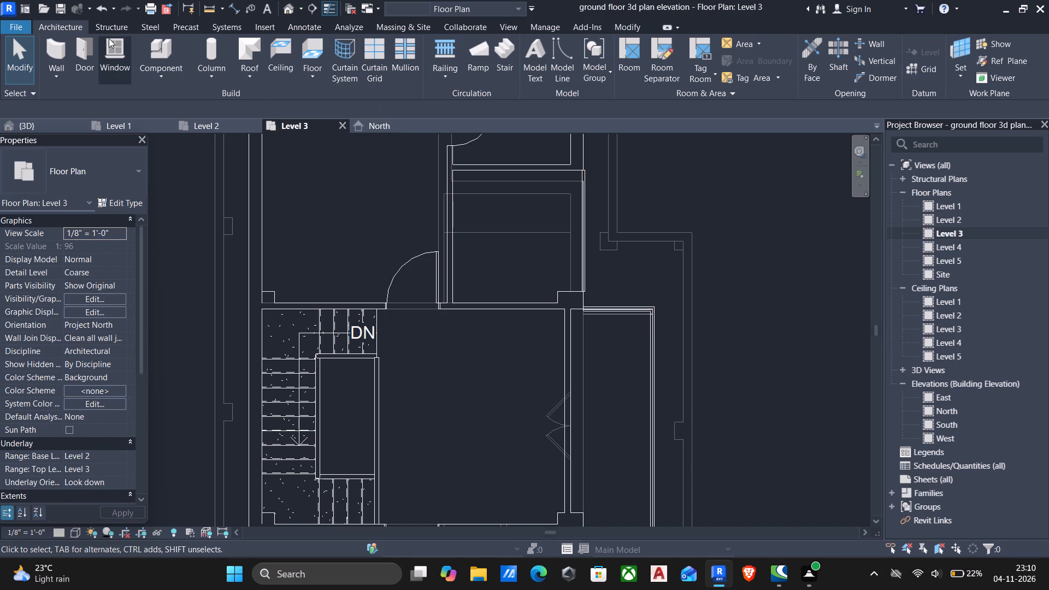
type("wa")
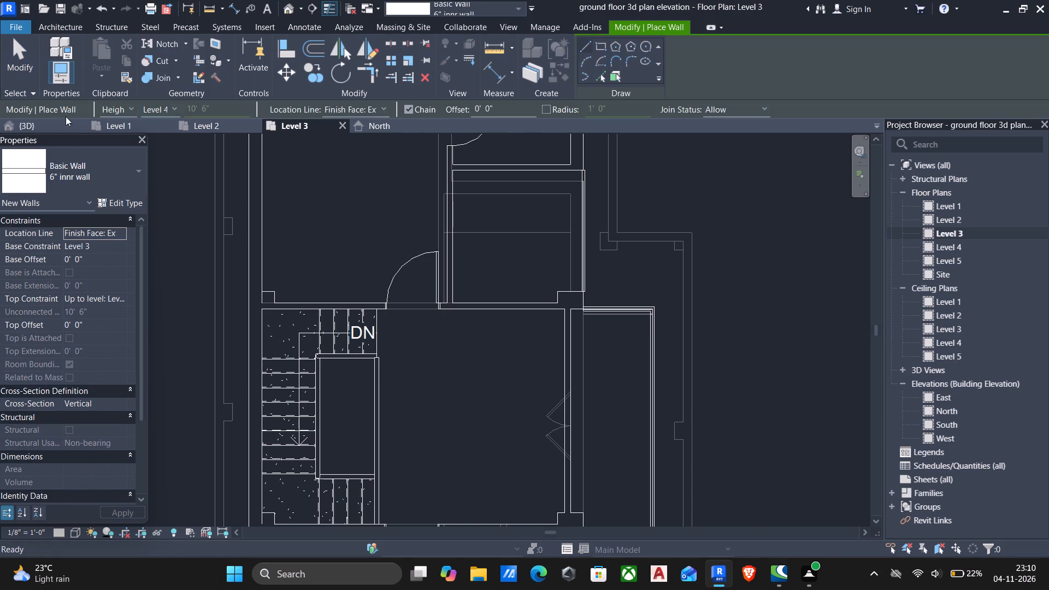
left_click(59, 180)
scroll(91, 291, "down", 16)
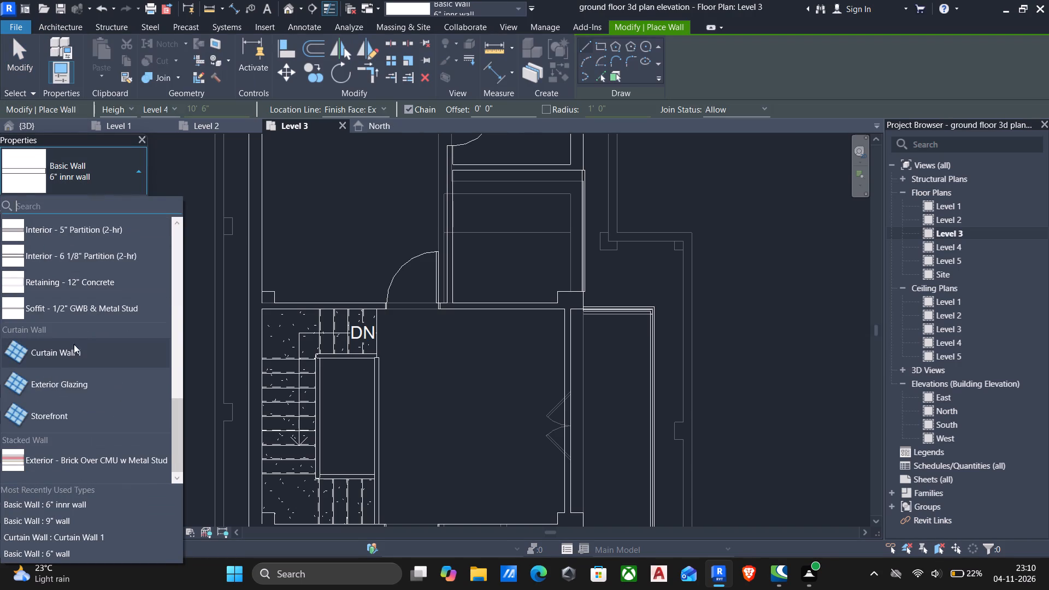
left_click(70, 355)
scroll(580, 365, "down", 1)
middle_click_drag(580, 366, 604, 219)
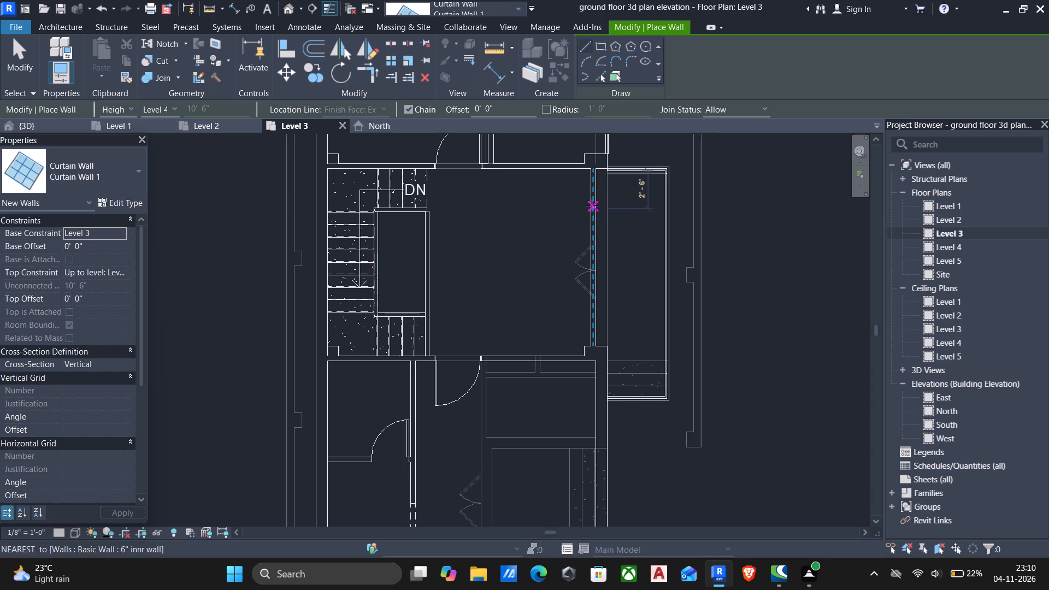
left_click(592, 205)
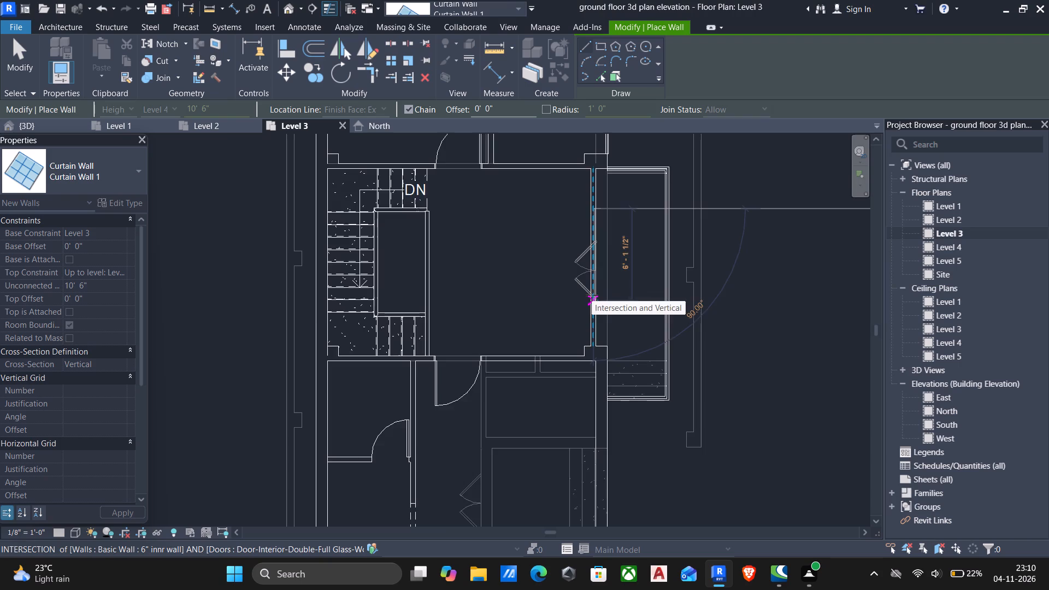
scroll(592, 295, "up", 3)
type("6'")
key("Return")
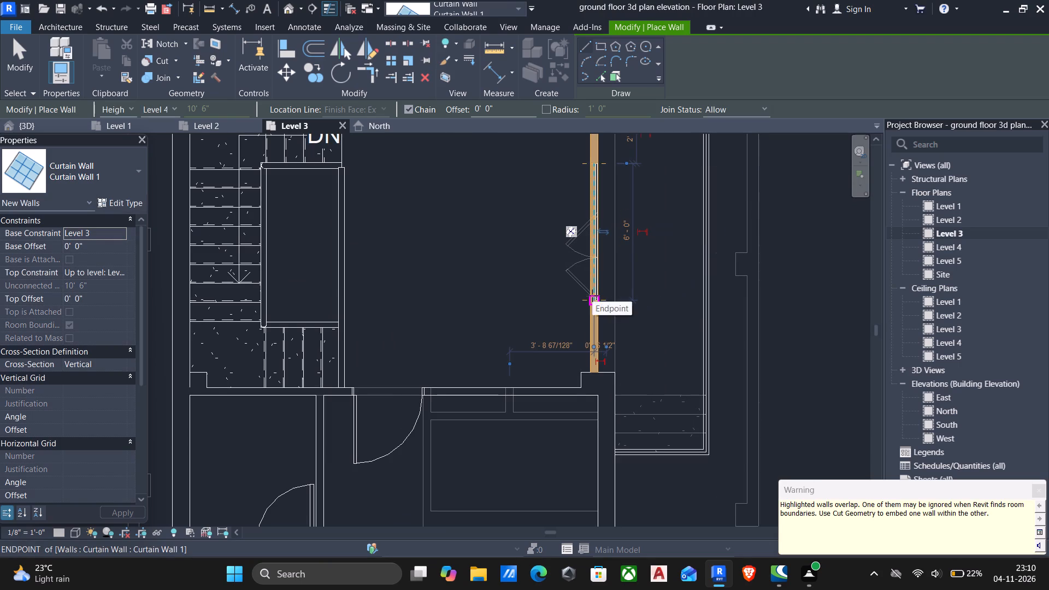
key("Escape")
Use Cut Geometry to embed the curtain wall in the stair hall's 6" east wall.
left_click(157, 60)
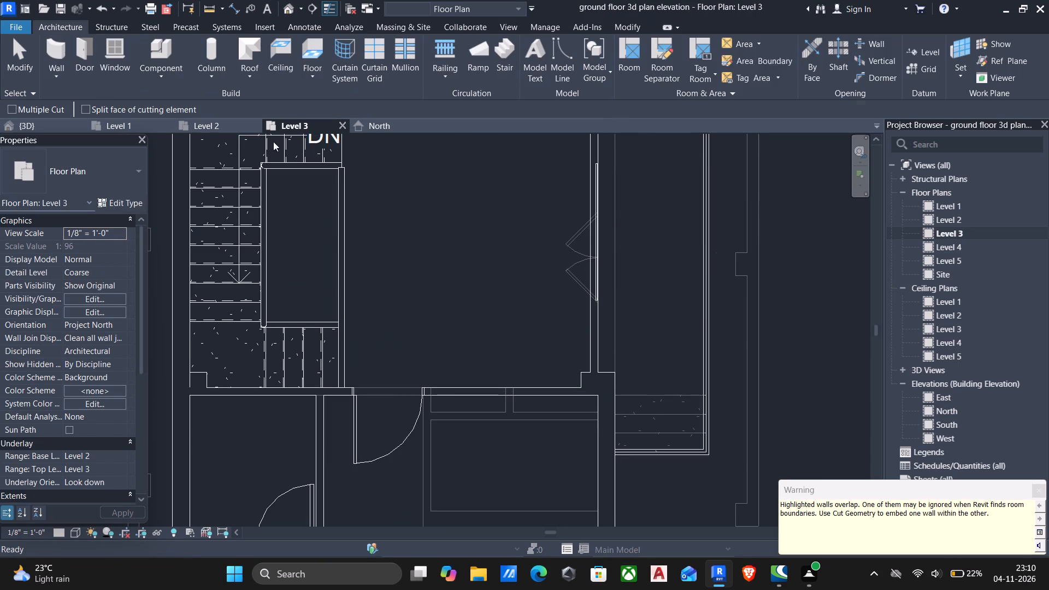
left_click(599, 325)
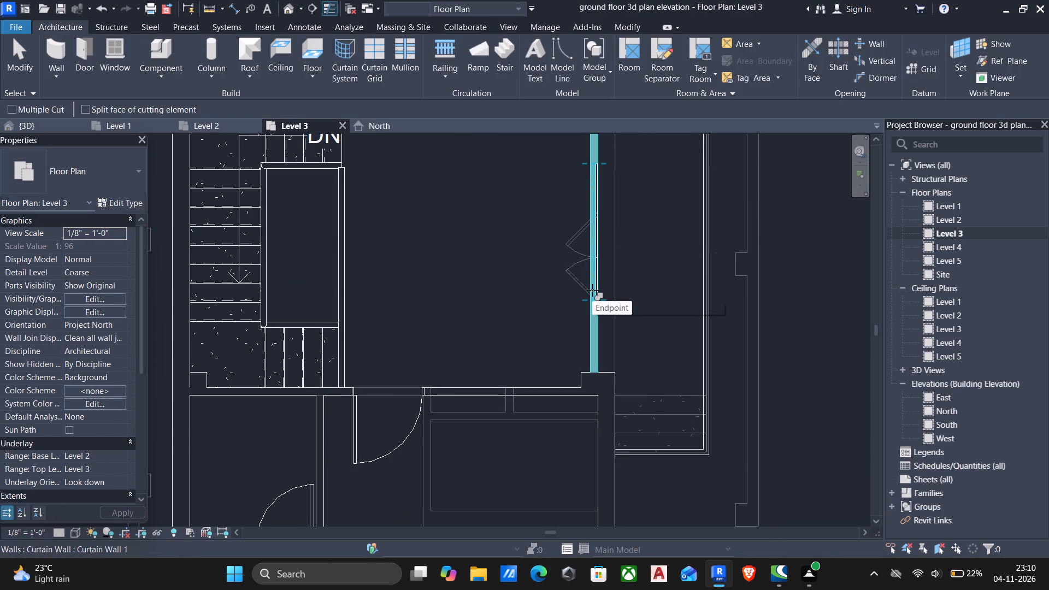
left_click(592, 290)
key("Escape")
scroll(557, 264, "down", 7)
middle_click_drag(555, 272, 554, 337)
scroll(555, 337, "up", 1)
key("Escape")
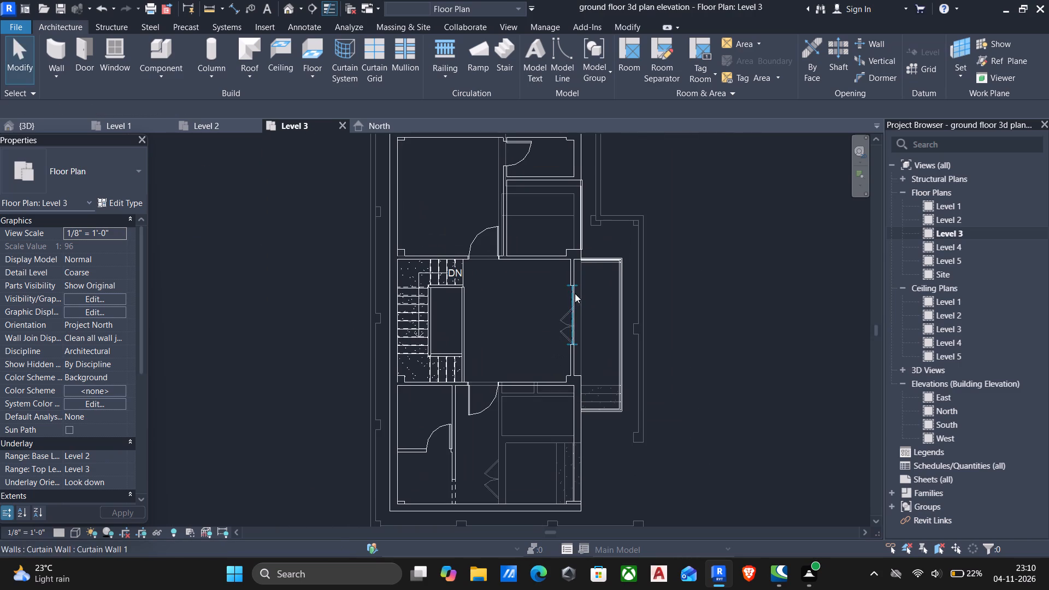
In the 3D view, set the Level 3 curtain wall's top offset to -2'.
left_click(287, 7)
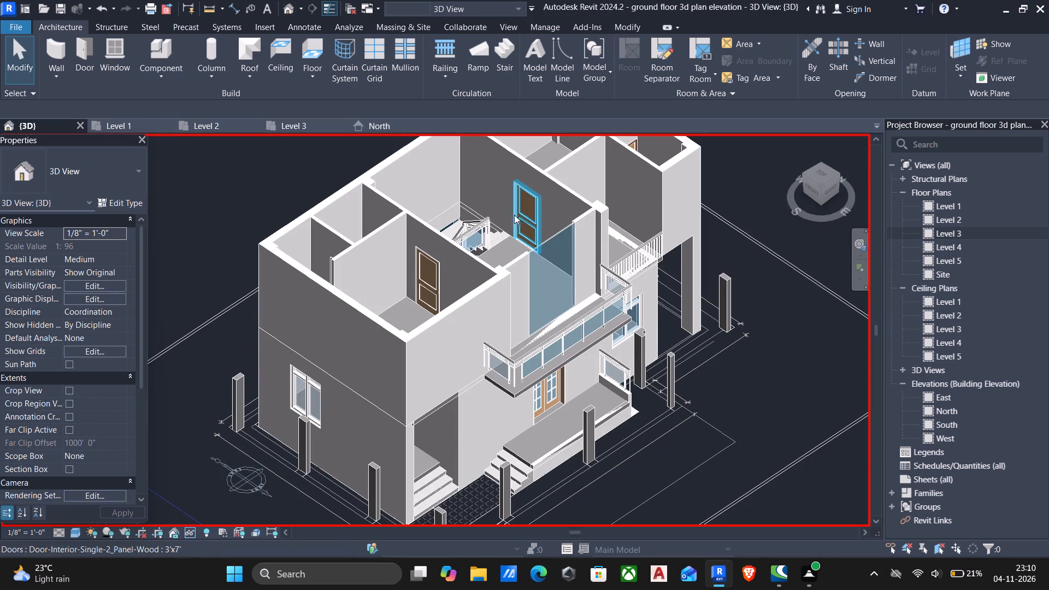
middle_click_drag(537, 235, 472, 182, "shift")
scroll(521, 233, "up", 5)
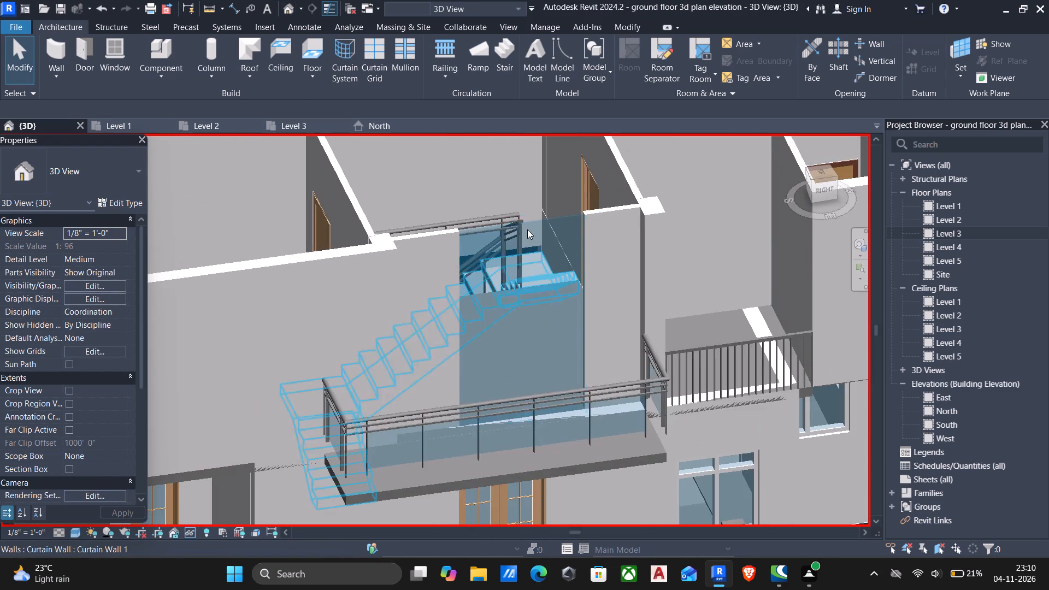
scroll(557, 221, "up", 2)
left_click(557, 220)
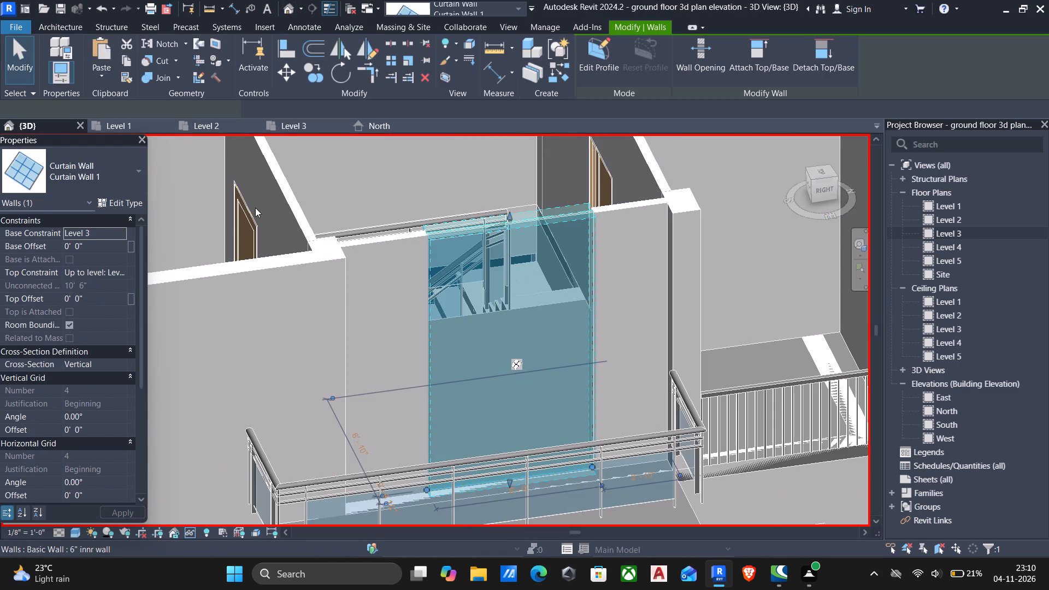
left_click(99, 296)
type("-2'")
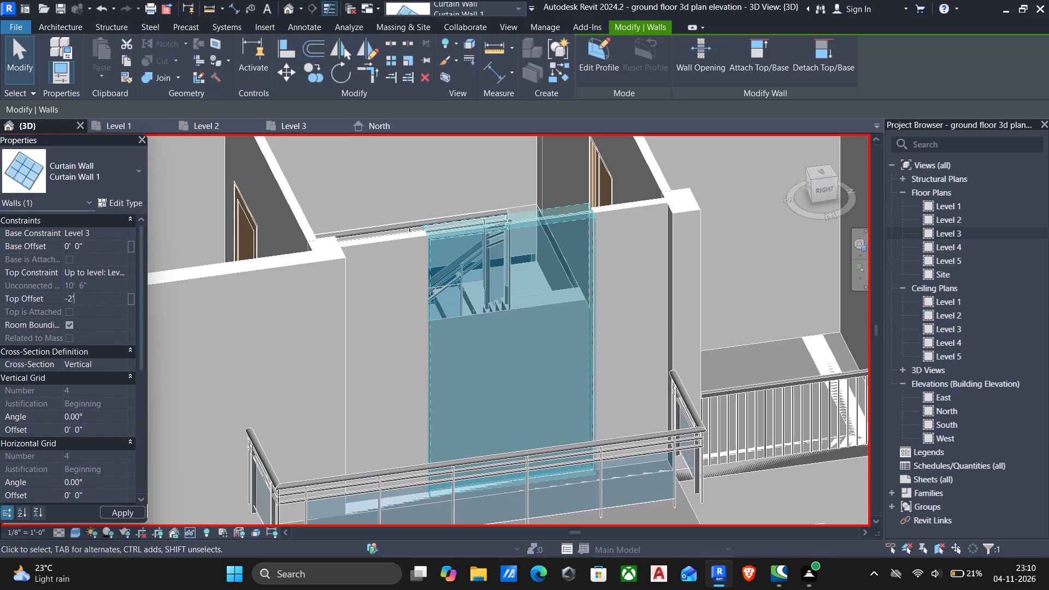
key("Escape")
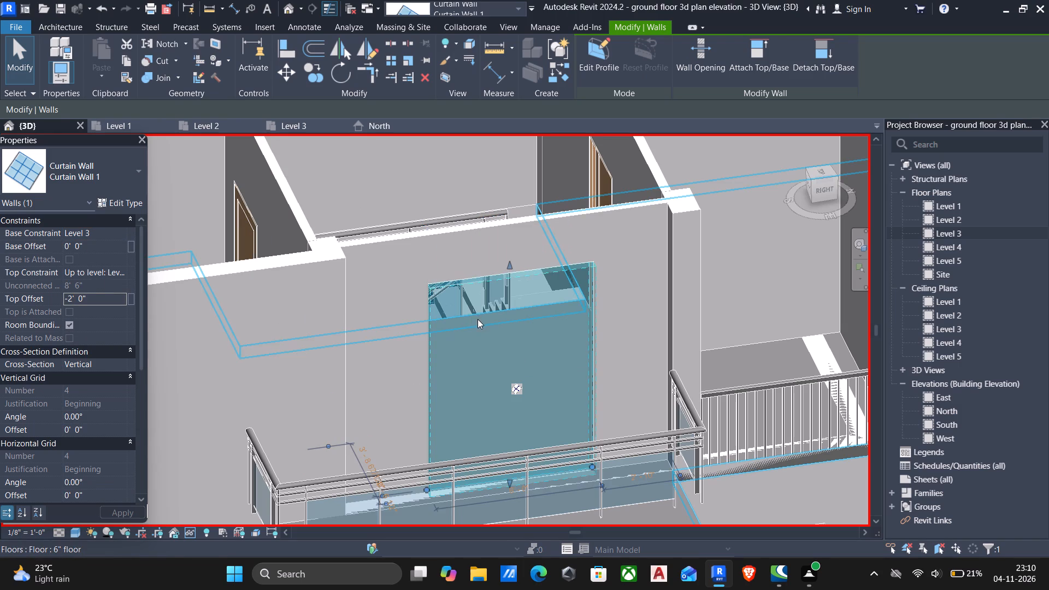
Add two vertical curtain grid lines to the curtain wall at 2' intervals, dividing it into thirds.
scroll(479, 321, "down", 2)
middle_click_drag(480, 322, 443, 275, "shift")
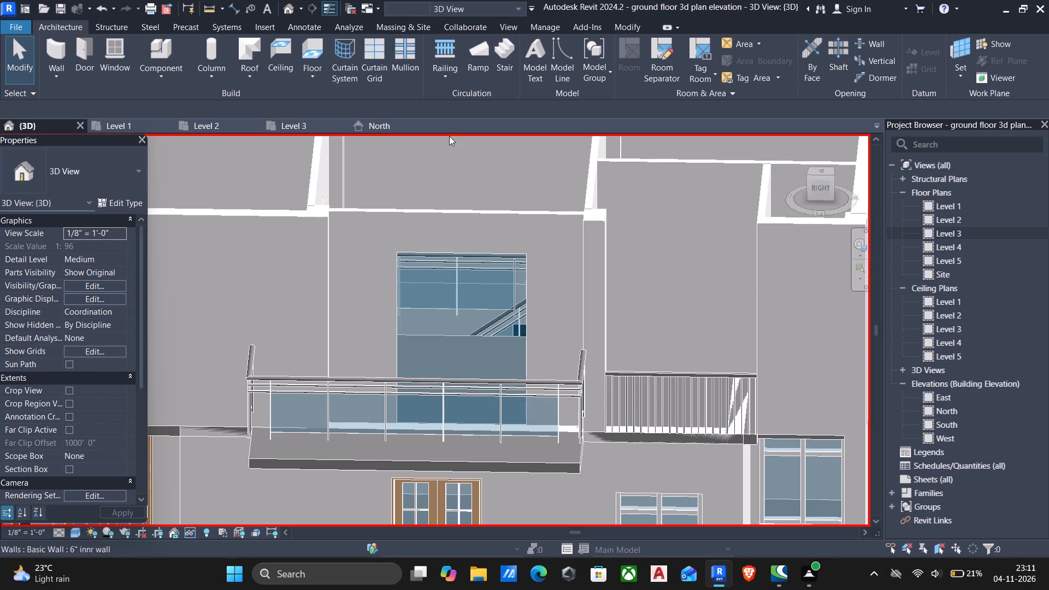
left_click(374, 47)
scroll(441, 268, "up", 6)
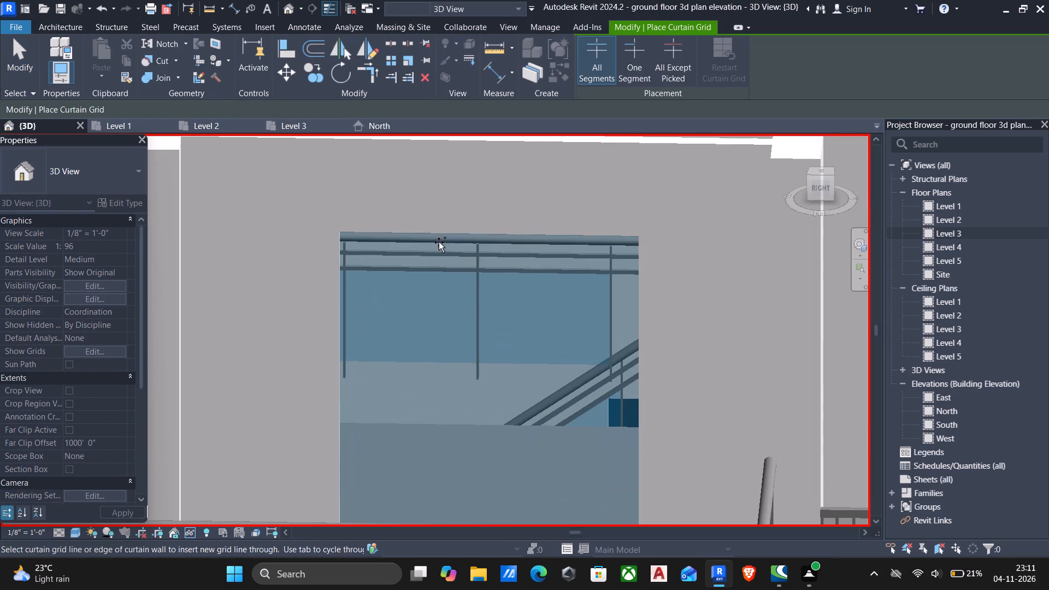
scroll(421, 239, "down", 5)
middle_click_drag(421, 242, 418, 190)
scroll(420, 242, "down", 1, "shift")
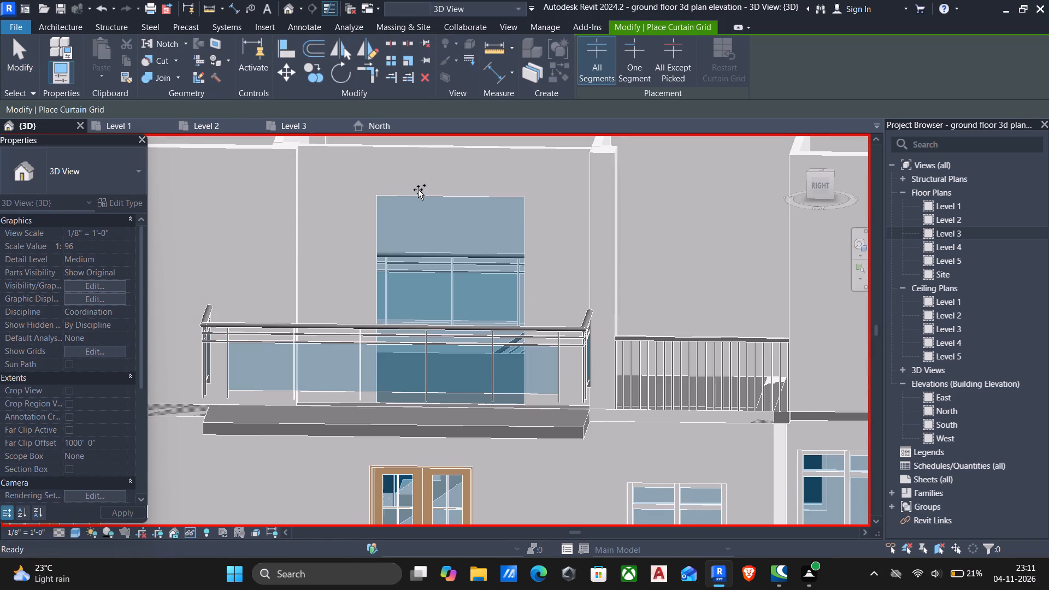
left_click(428, 198)
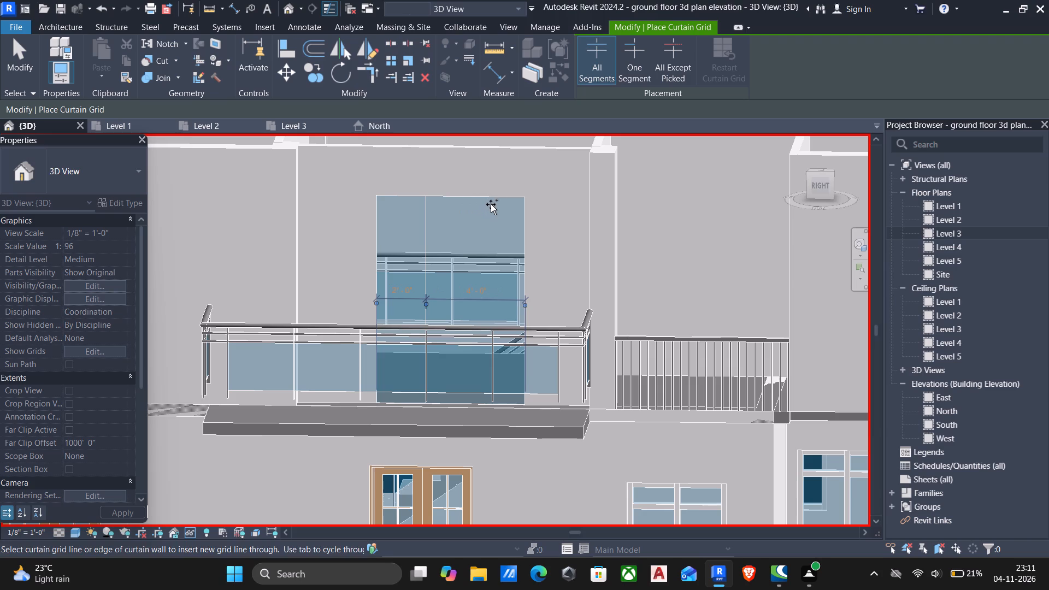
left_click(479, 199)
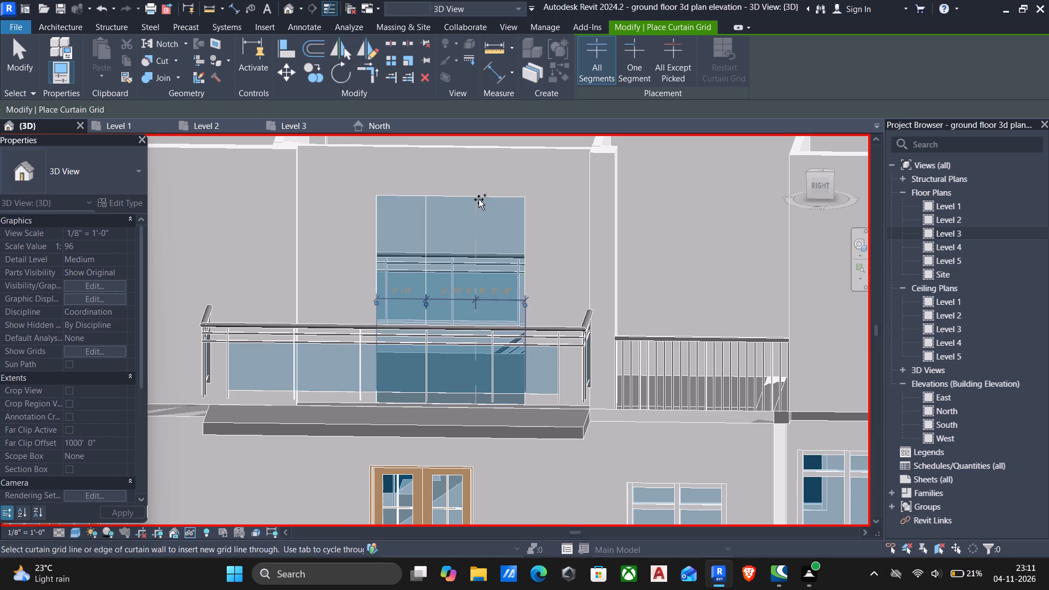
key("Escape")
key("Escape")
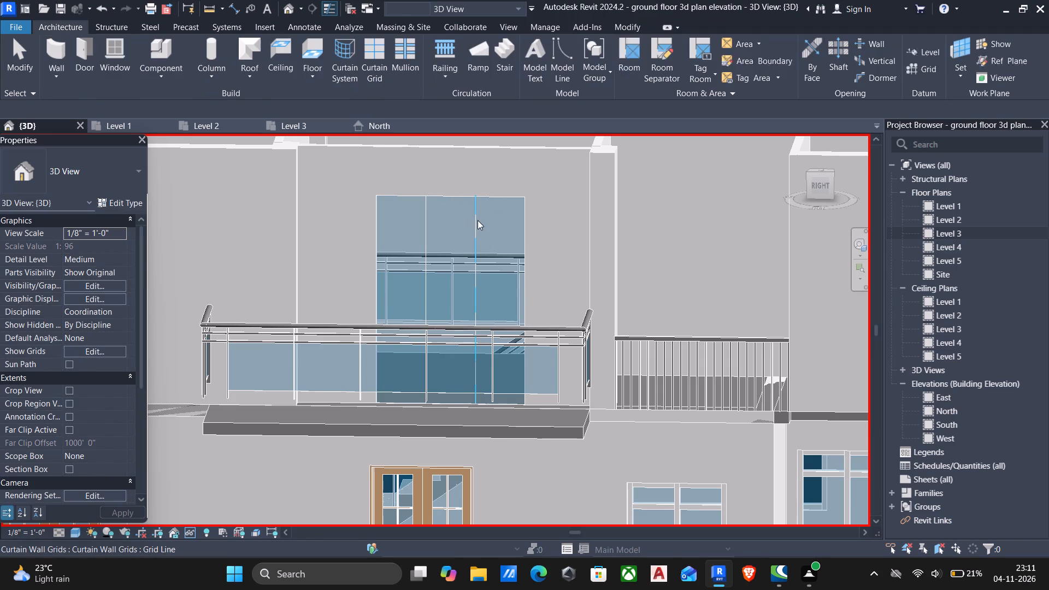
key("Escape")
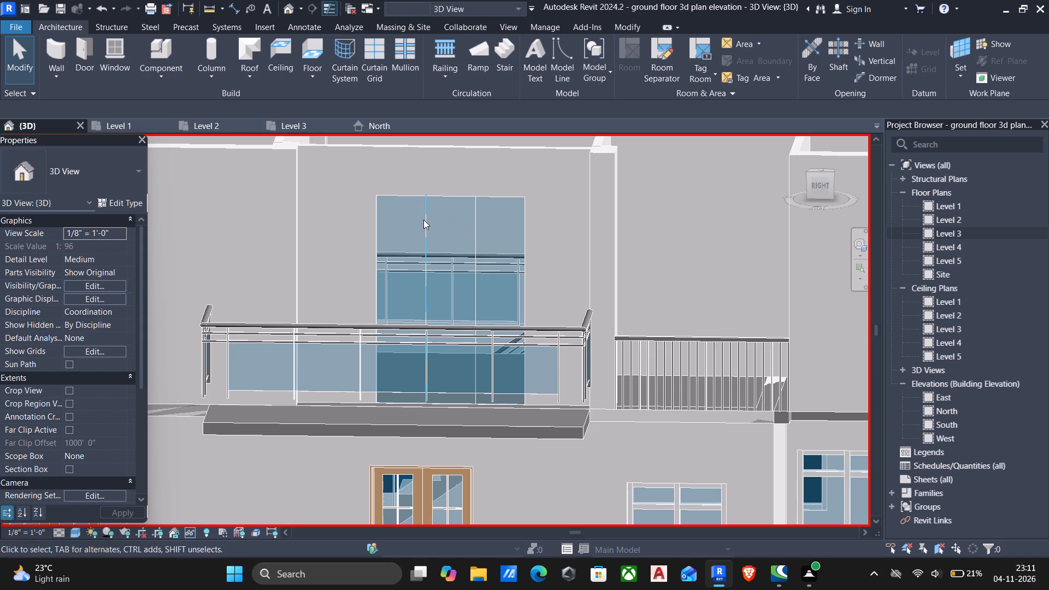
Set the southern vertical grid line 1' 6" from the curtain wall's south edge.
left_click(425, 220)
left_click(400, 288)
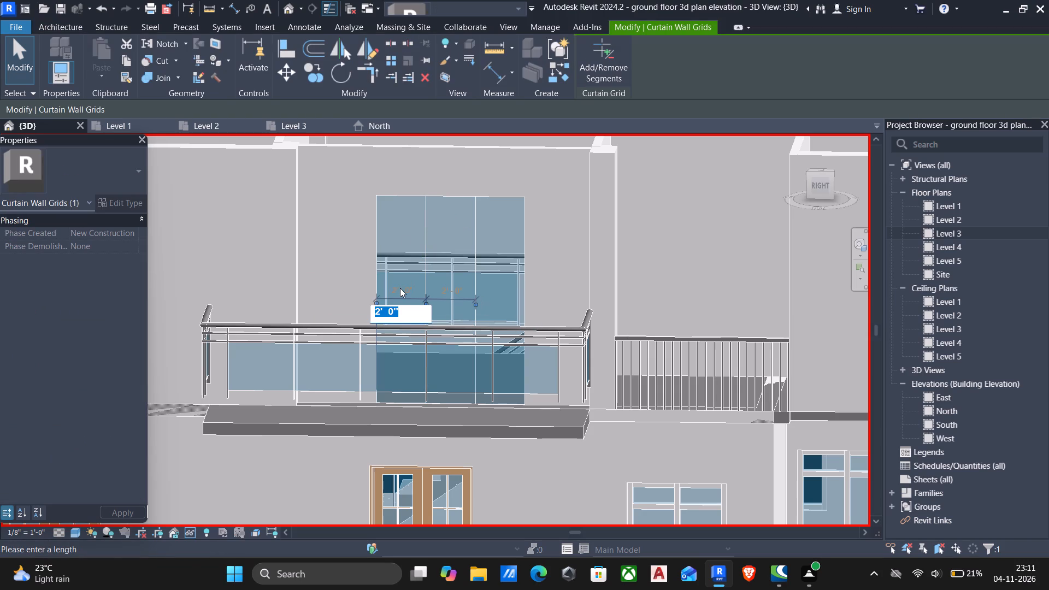
type("1'")
type("6\"")
left_click(391, 309)
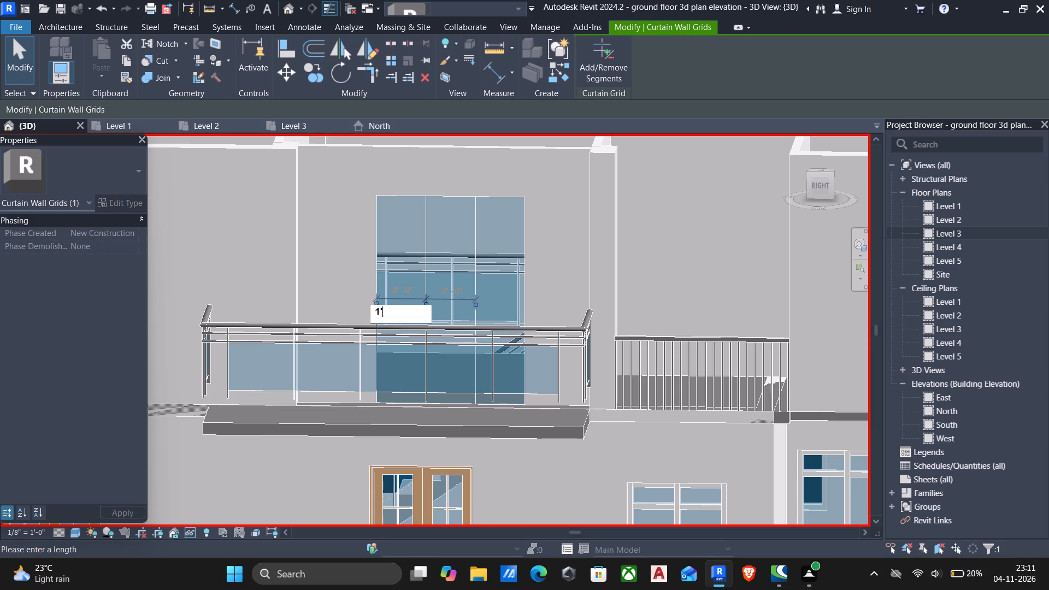
key("6")
key("shift+quotedbl")
key("Return")
Set the northern vertical grid line 1' 6" from the curtain wall's north edge.
left_click(475, 255)
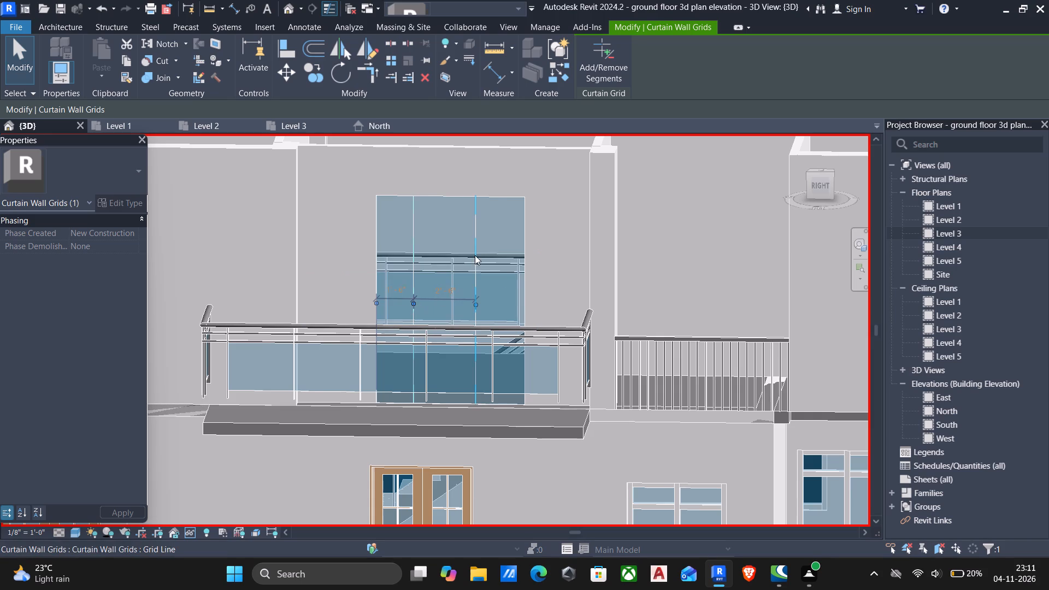
left_click(500, 290)
type("1'6\"")
key("Return")
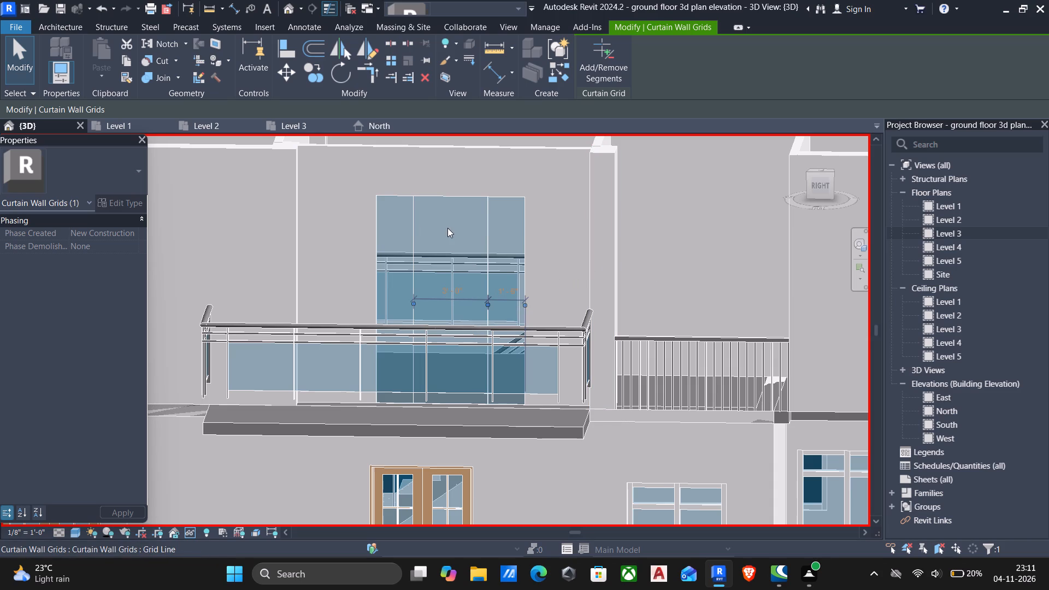
key("Escape")
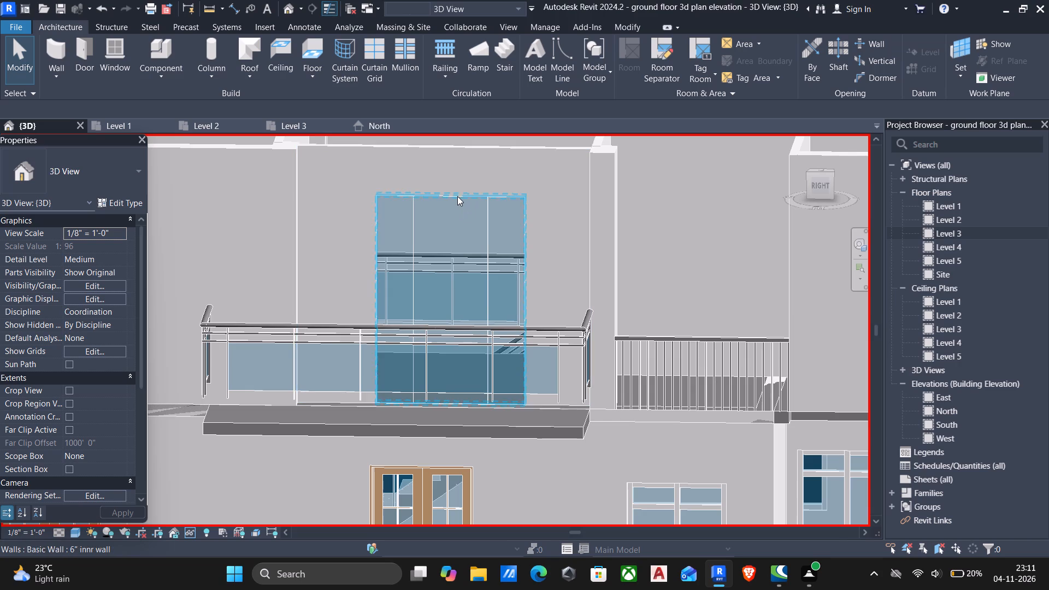
Add a horizontal curtain grid line across the Level 3 curtain wall, about 1' 4" below its top edge.
scroll(457, 196, "down", 4)
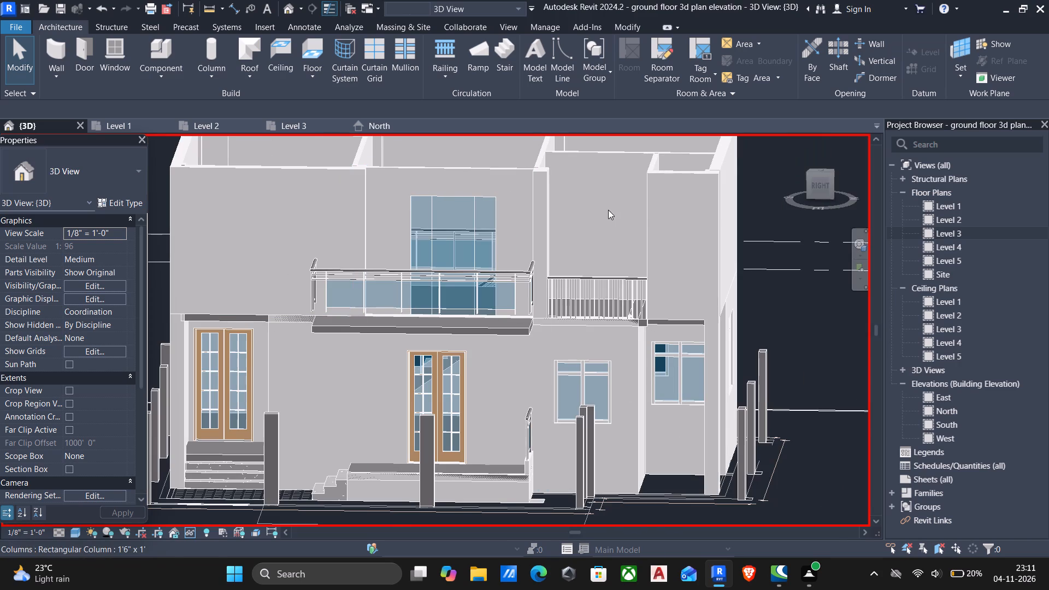
left_click(455, 199)
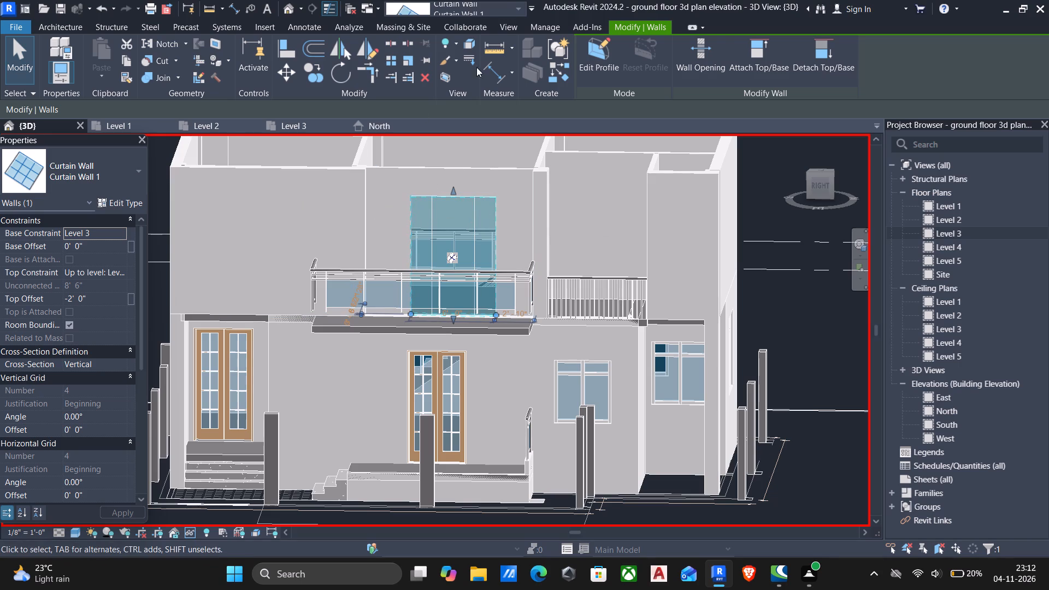
left_click(56, 28)
left_click(376, 47)
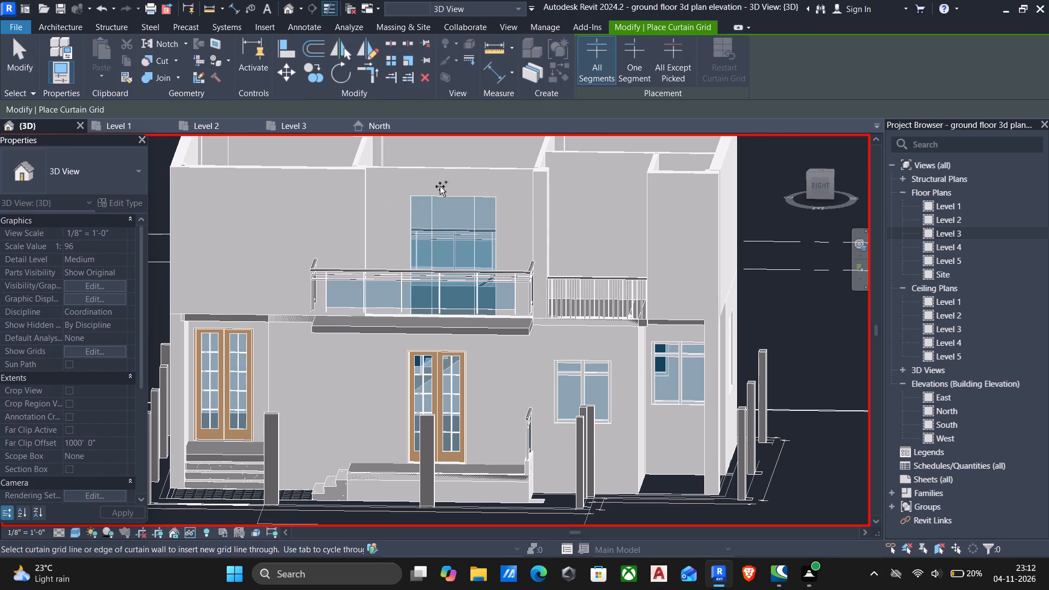
scroll(422, 214, "up", 5)
left_click(403, 214)
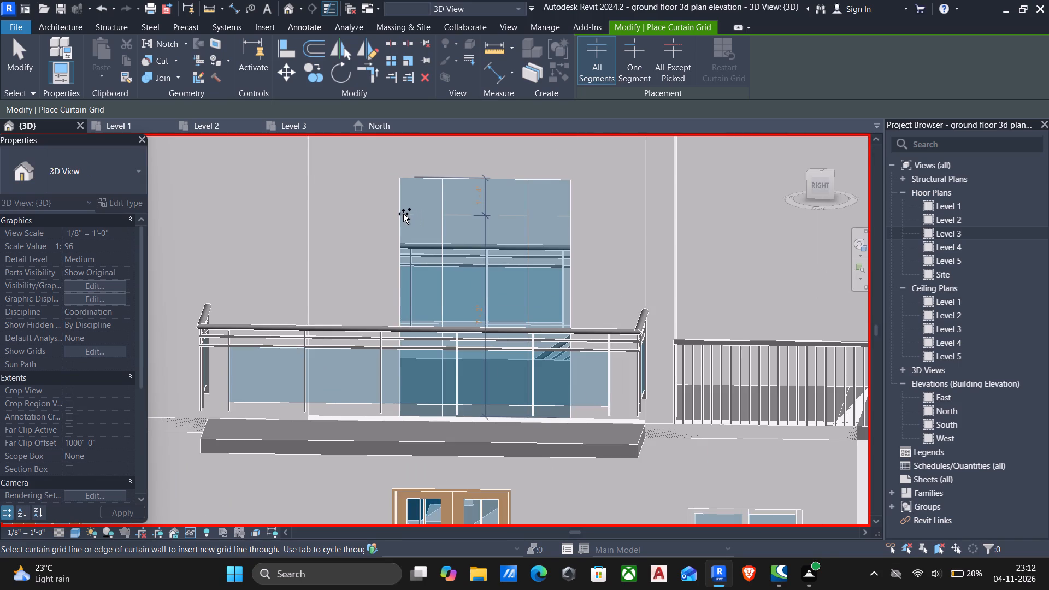
key("Escape")
key("Escape")
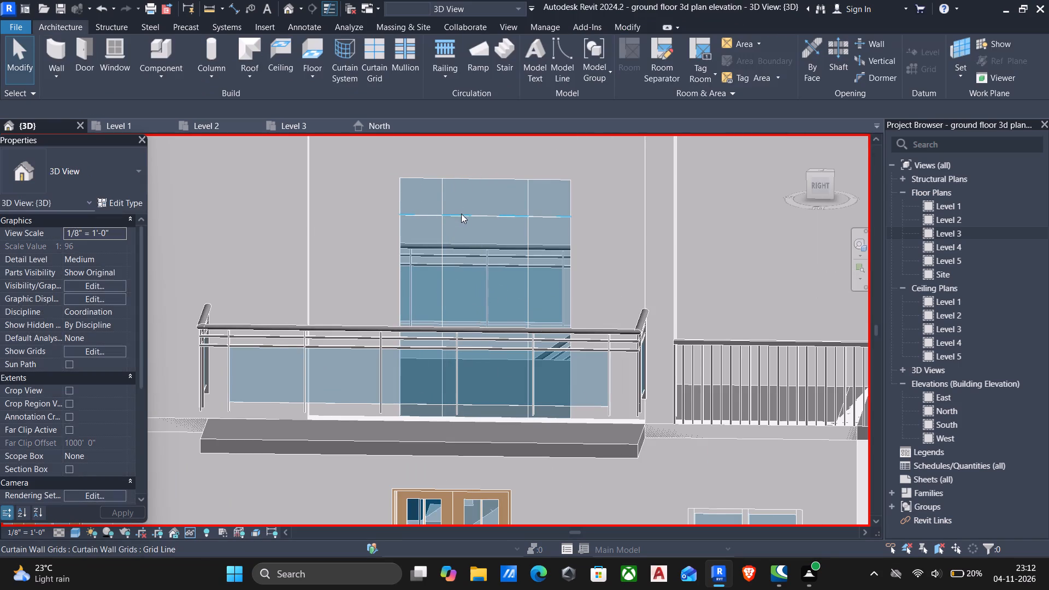
Set the horizontal grid line 1' 6" from the curtain wall's top edge.
left_click(461, 214)
left_click(478, 203)
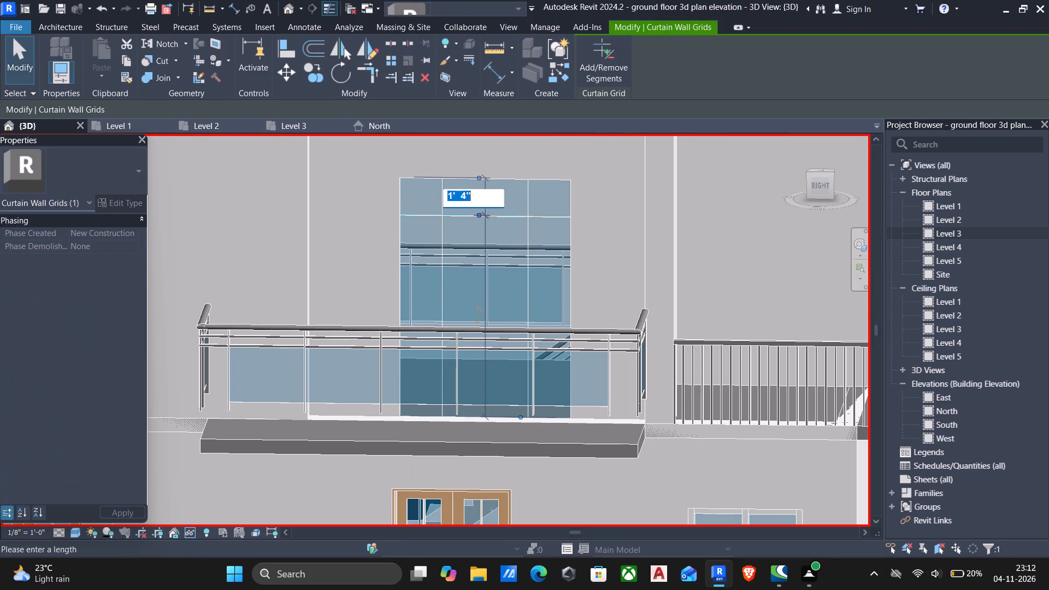
type("1'6\"")
key("Return")
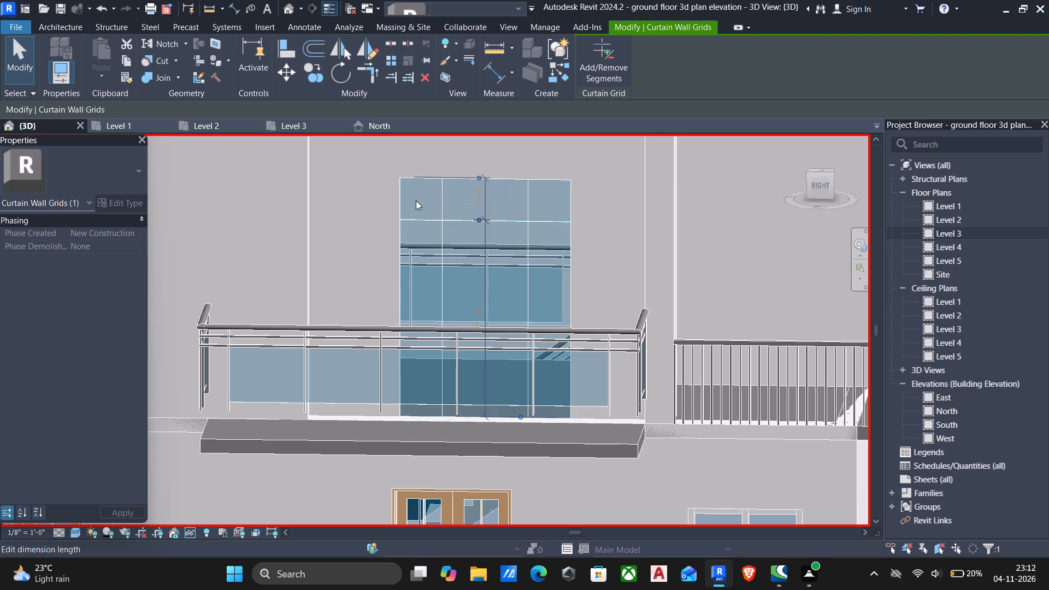
scroll(547, 228, "down", 1)
key("Escape")
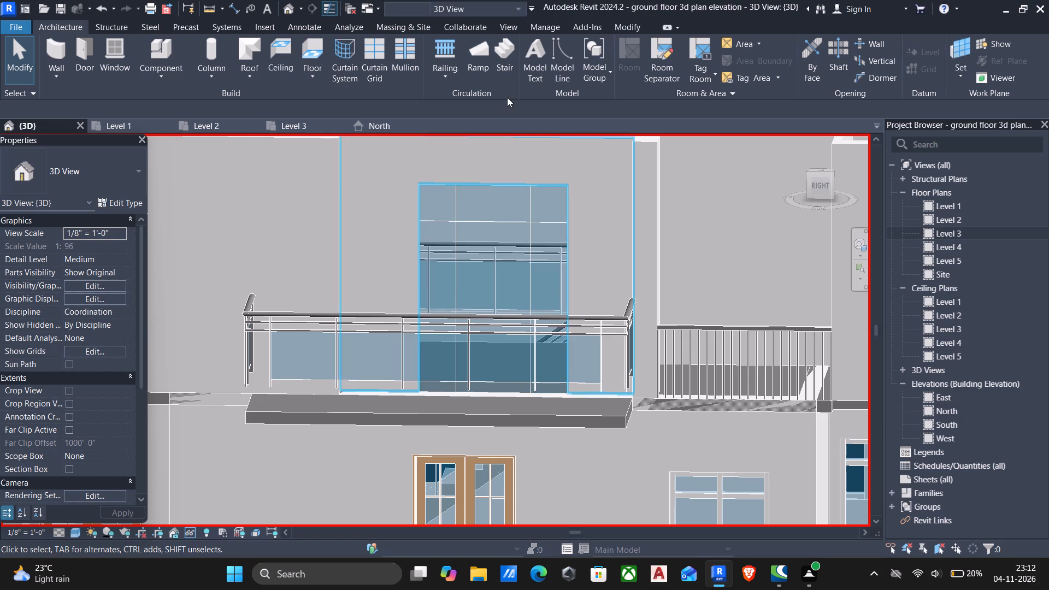
Place 2.5" x 5" rectangular mullions on all grid lines of the Level 3 curtain wall.
left_click(398, 47)
left_click(648, 46)
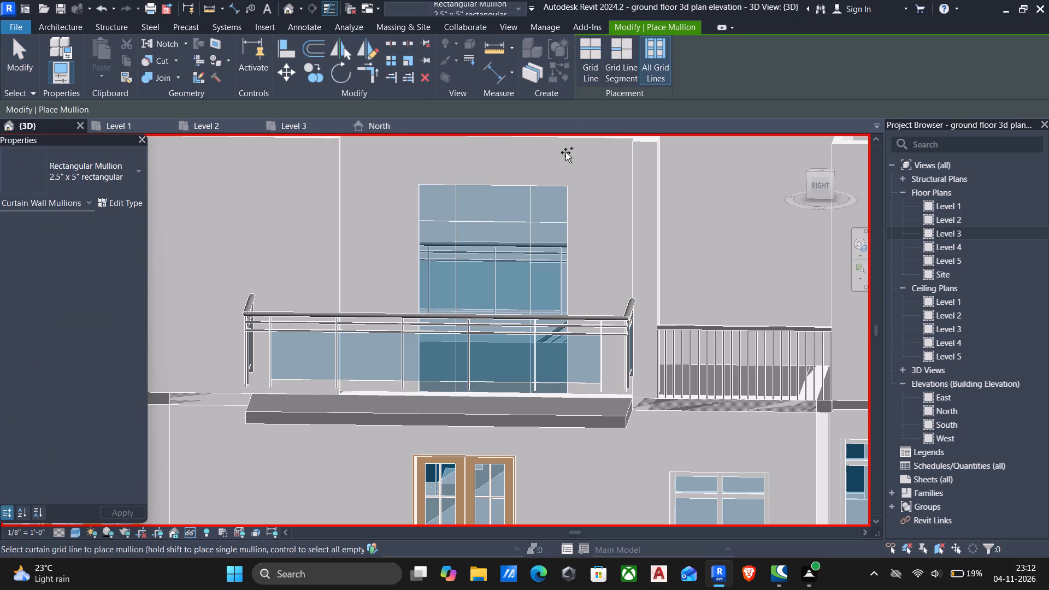
left_click(533, 215)
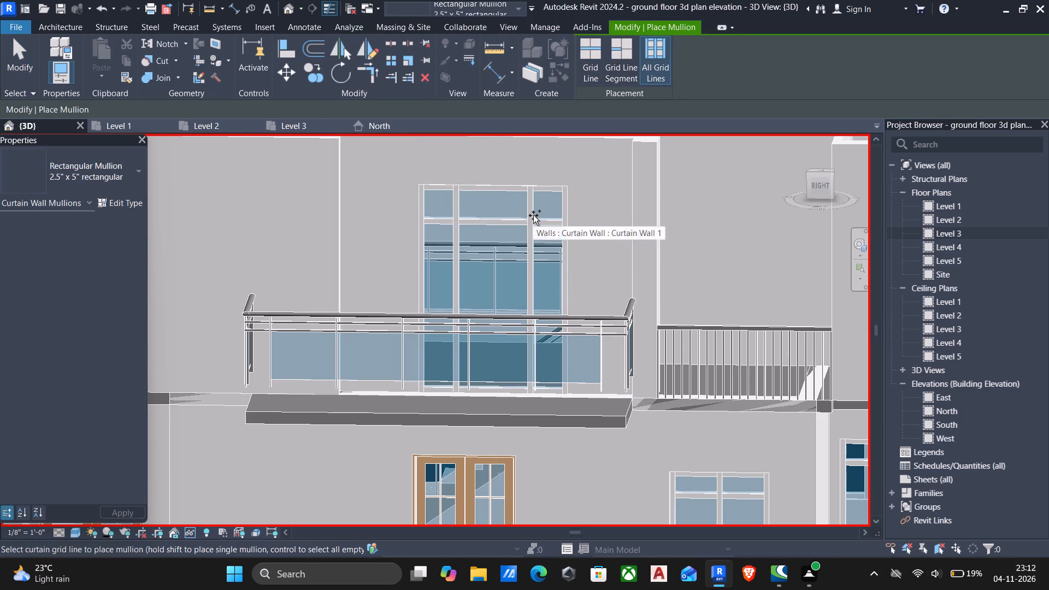
key("Escape")
key("Escape")
scroll(515, 250, "up", 4)
key("Escape")
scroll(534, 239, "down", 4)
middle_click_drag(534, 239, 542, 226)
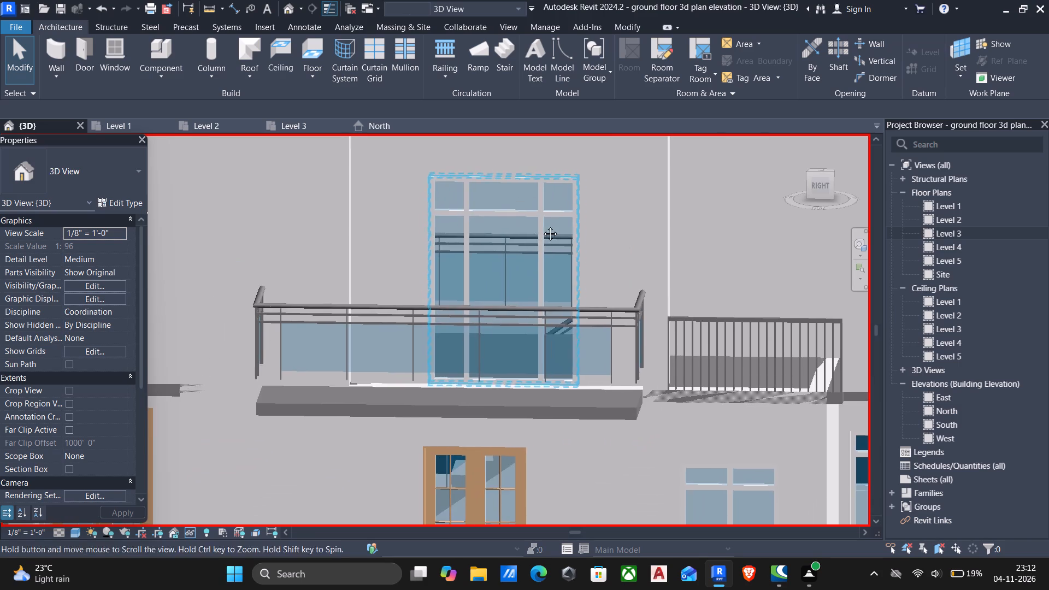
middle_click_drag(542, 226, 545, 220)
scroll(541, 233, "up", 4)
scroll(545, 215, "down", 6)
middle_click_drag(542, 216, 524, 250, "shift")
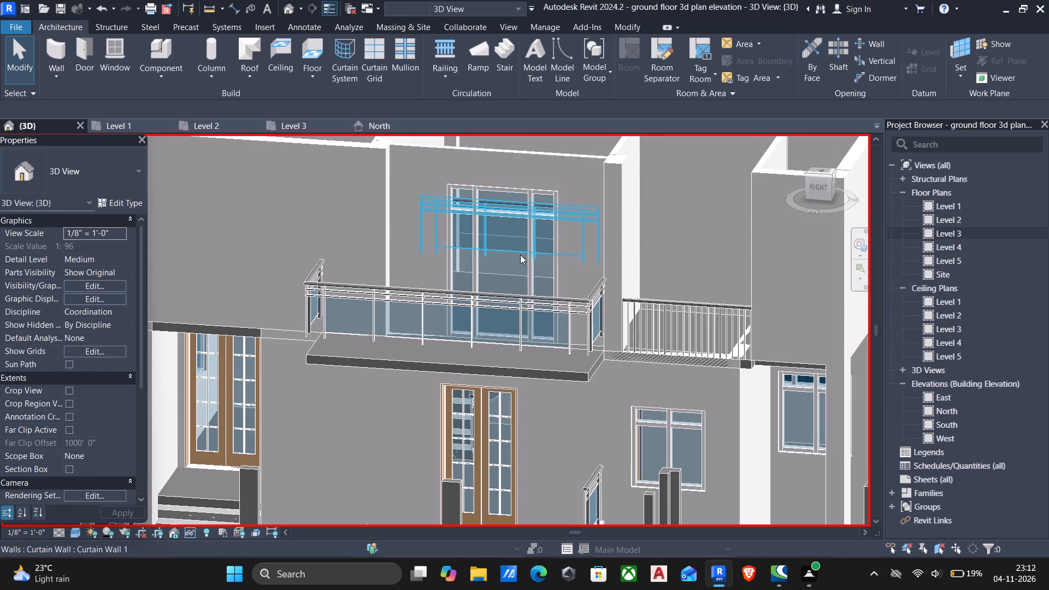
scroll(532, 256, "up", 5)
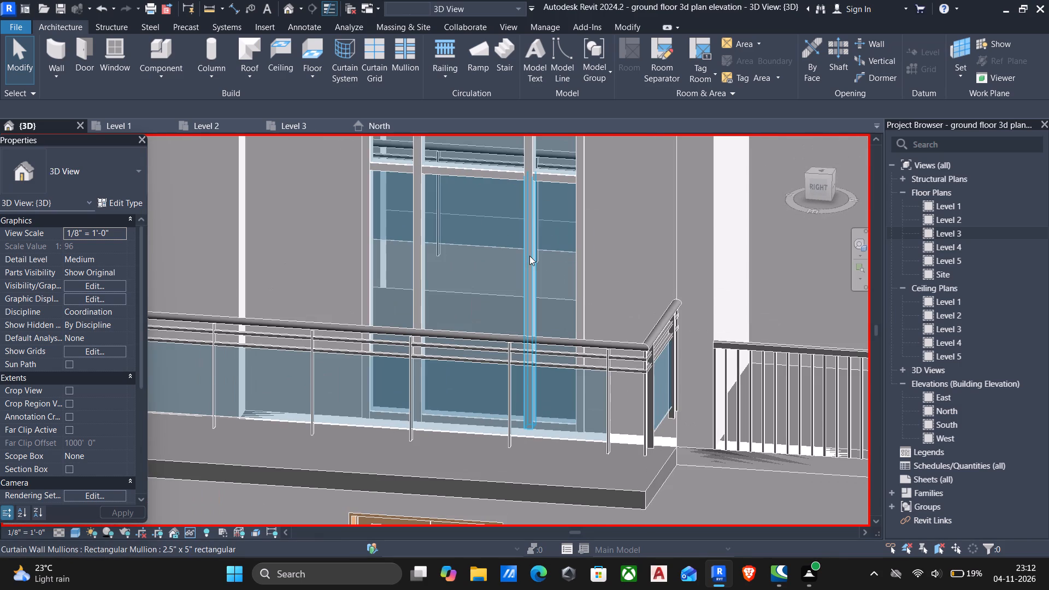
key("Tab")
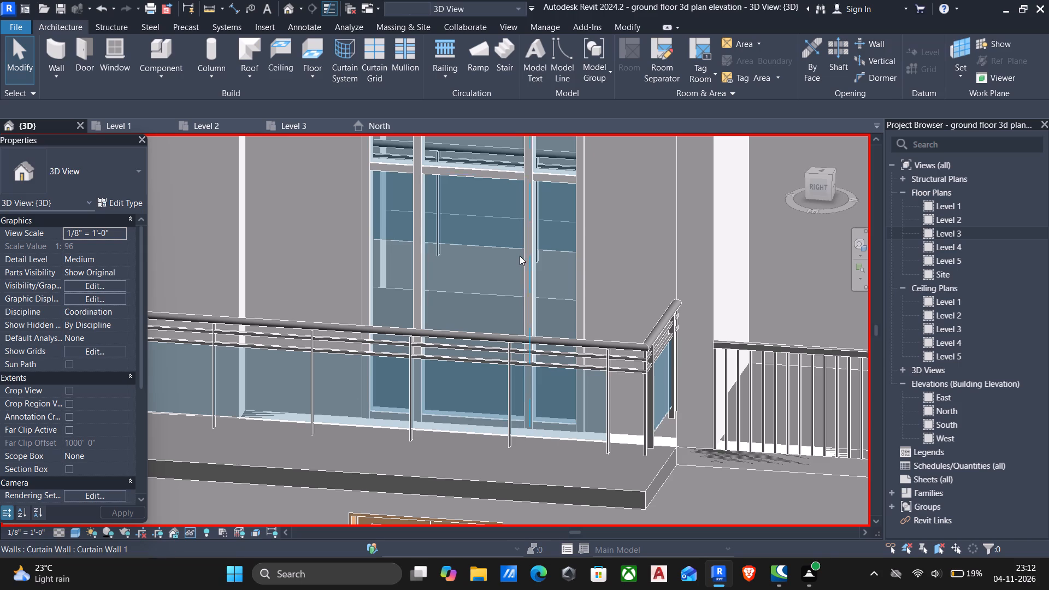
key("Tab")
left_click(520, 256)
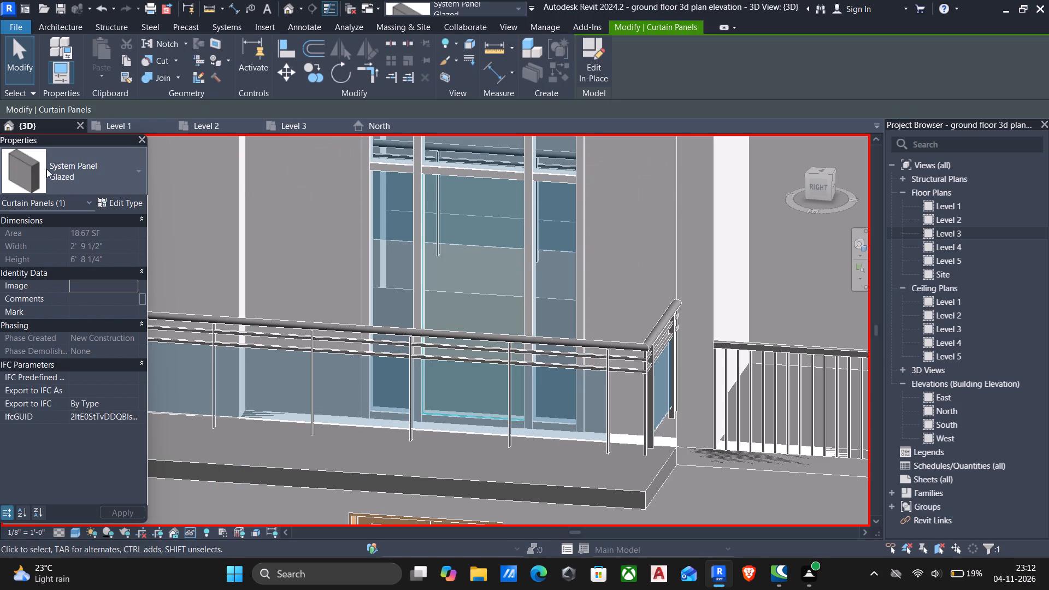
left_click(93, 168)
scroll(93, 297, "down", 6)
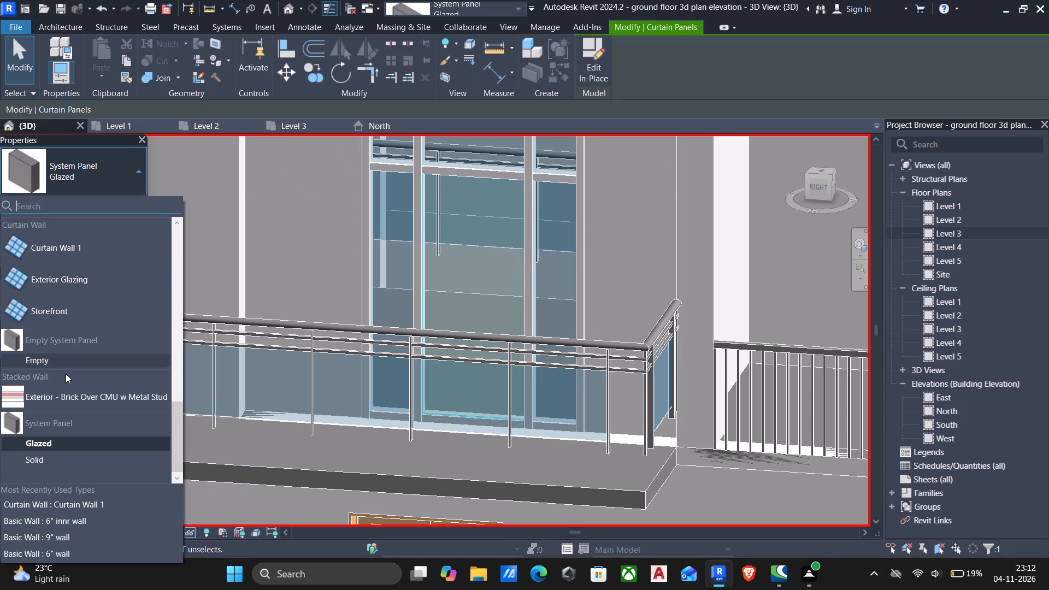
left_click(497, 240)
Load the Door-Curtain-Wall-Double-Glass family from the library's Doors folder.
scroll(472, 234, "down", 3)
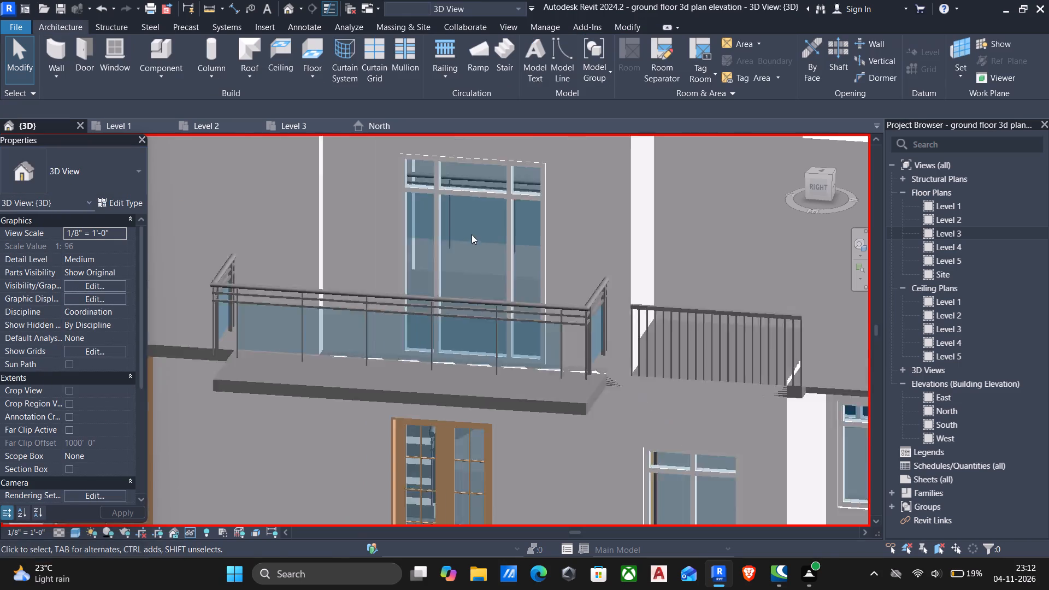
scroll(472, 234, "down", 3)
middle_click_drag(473, 247, 492, 290)
scroll(492, 290, "up", 1)
scroll(506, 228, "up", 1)
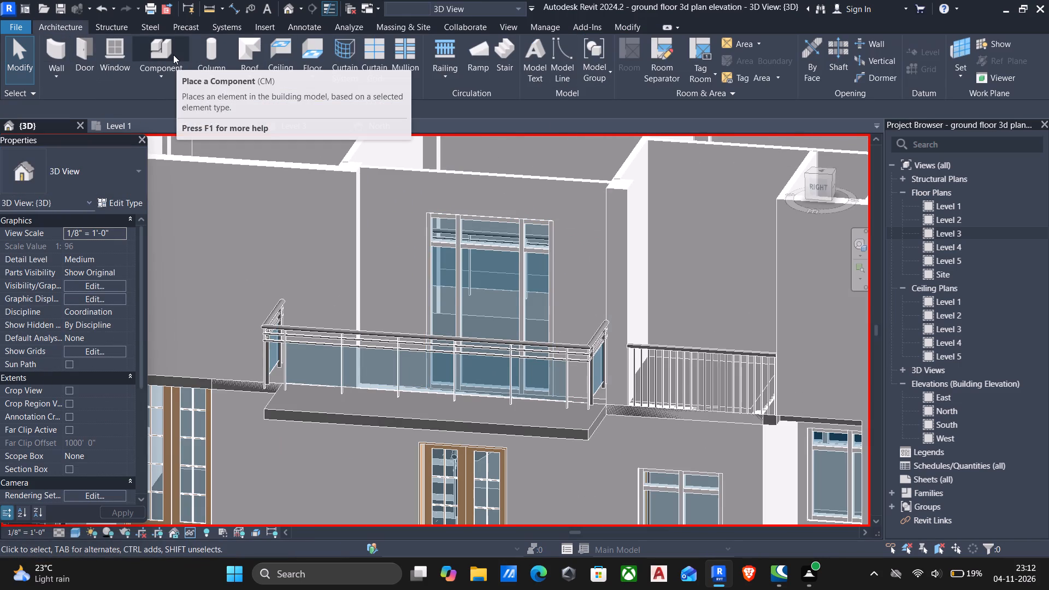
left_click(268, 26)
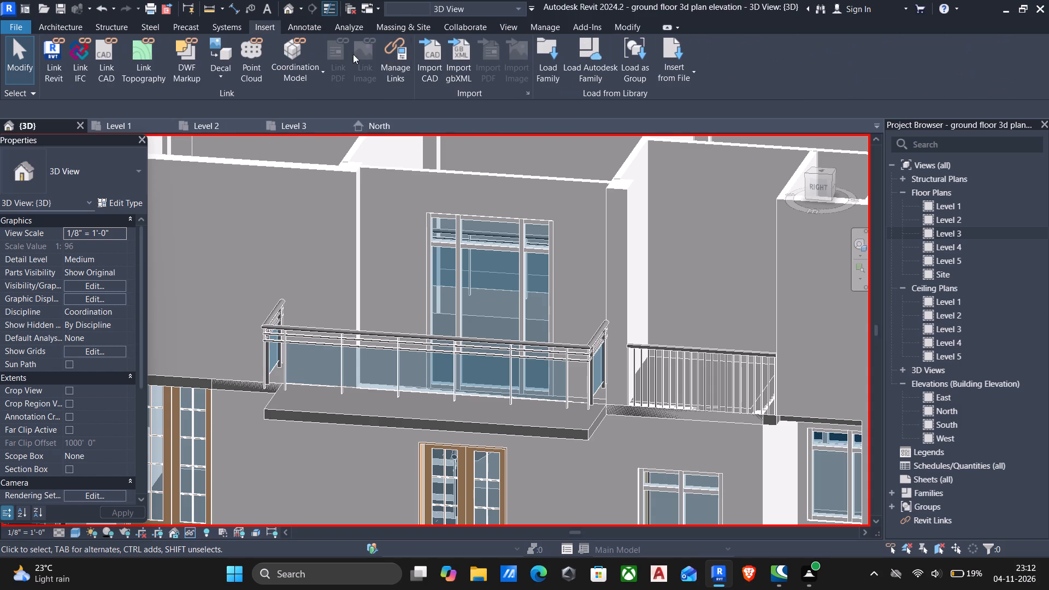
left_click(543, 55)
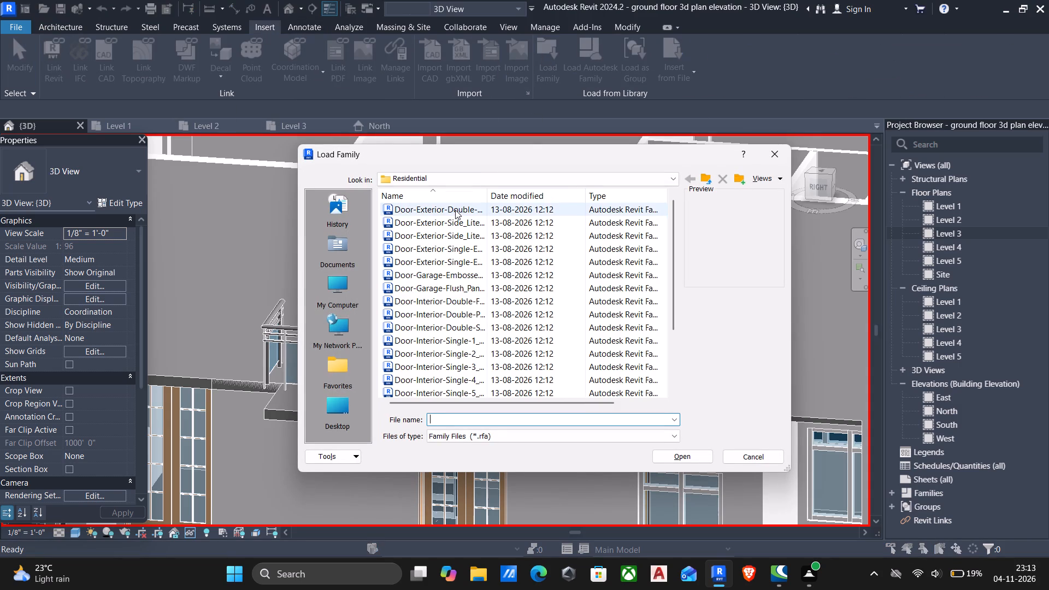
left_click(703, 182)
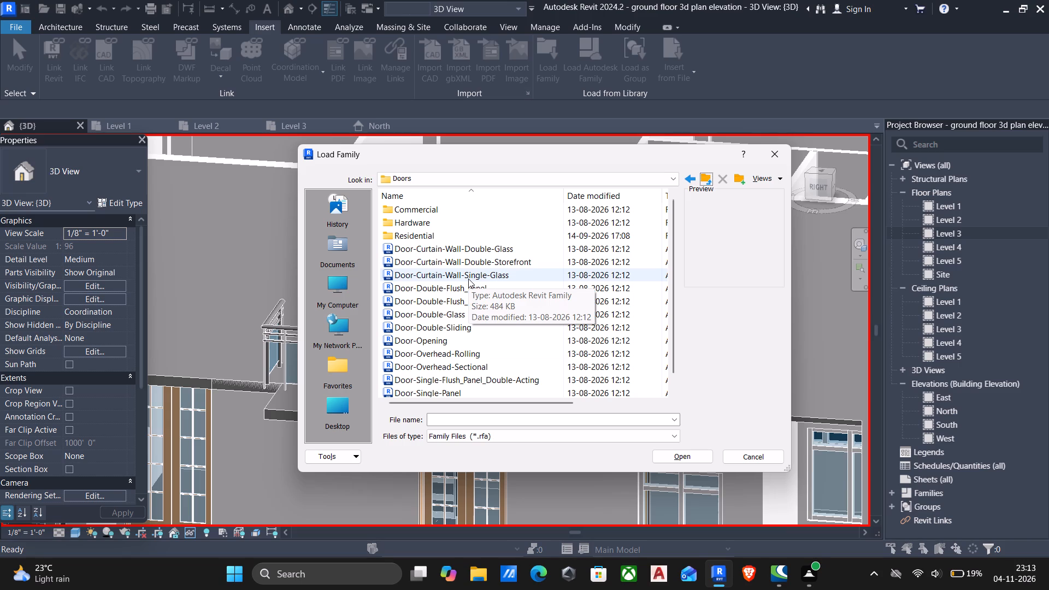
left_click(463, 251)
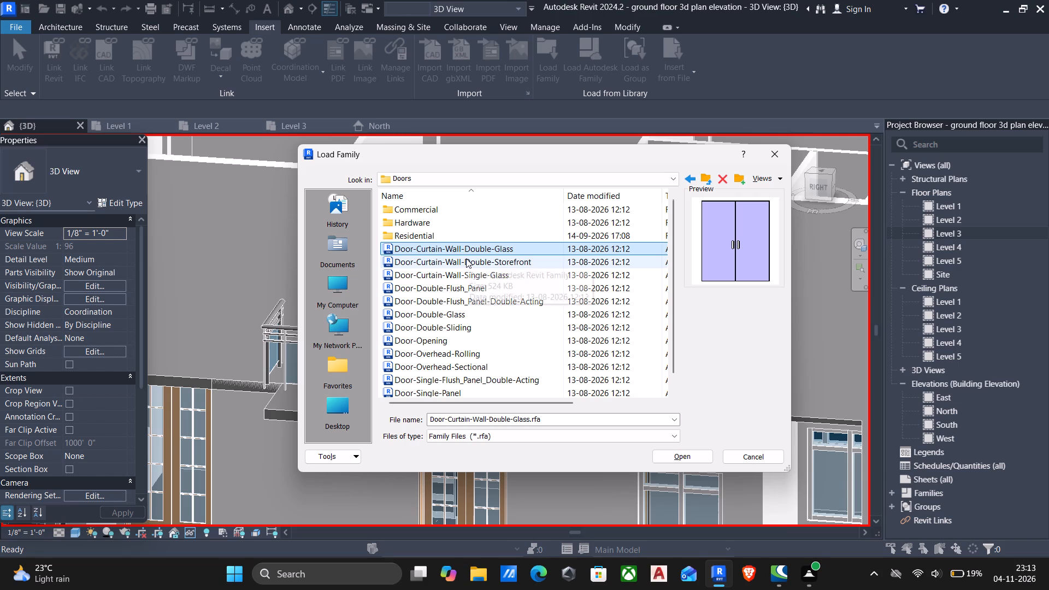
left_click(466, 258)
left_click(463, 251)
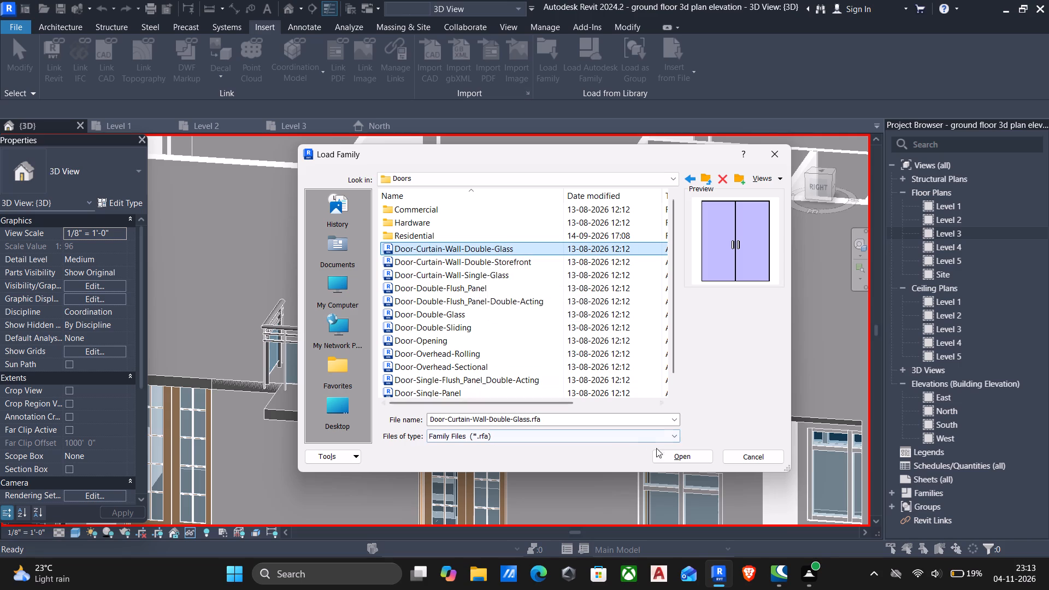
left_click(689, 456)
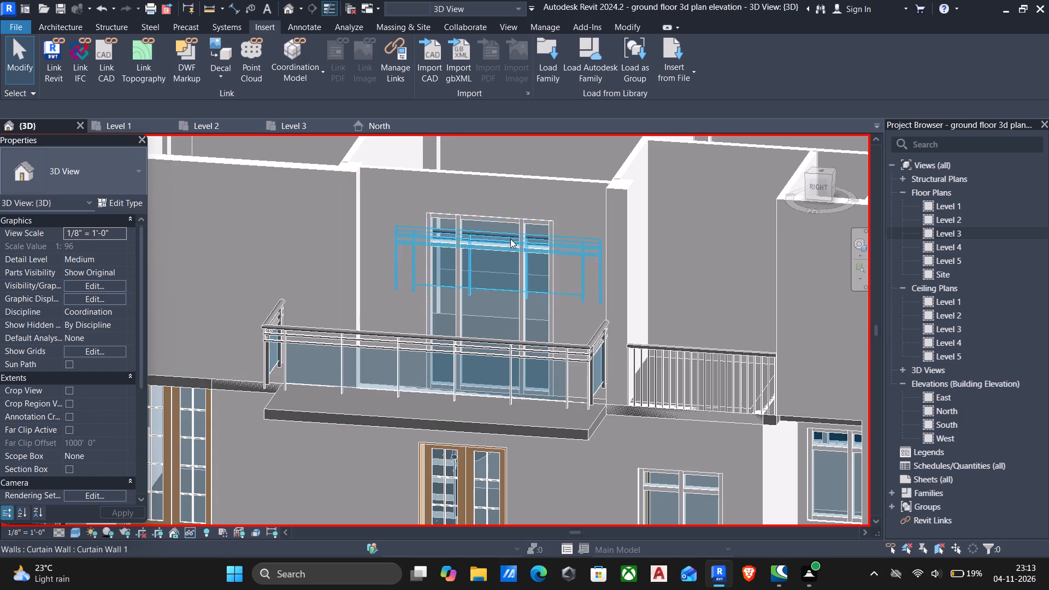
Change the curtain wall's central lower glazed panel to the Door-Curtain-Wall-Double-Glass type.
scroll(509, 265, "up", 2)
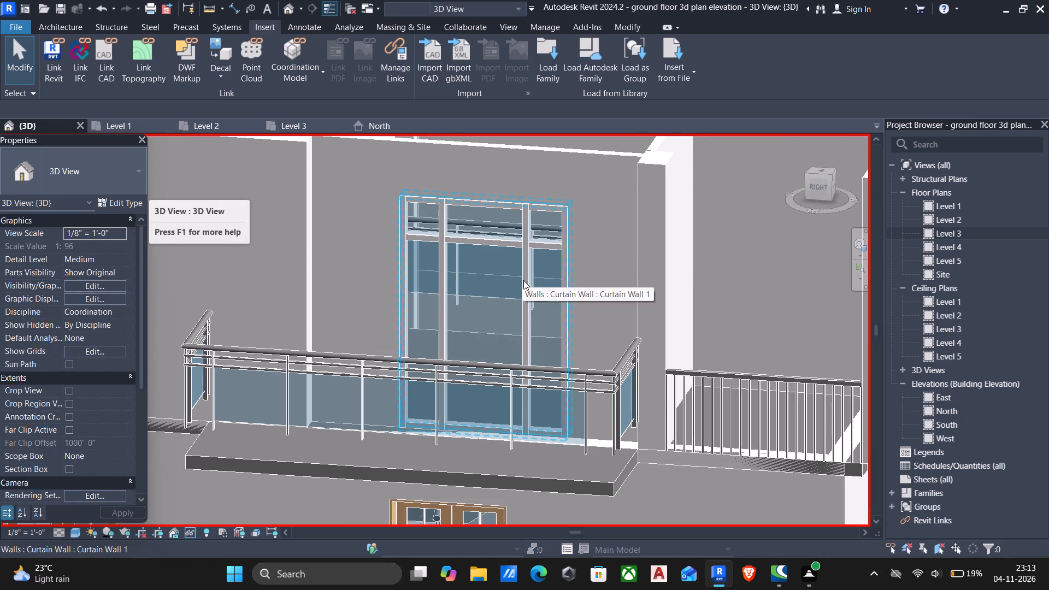
key("Tab")
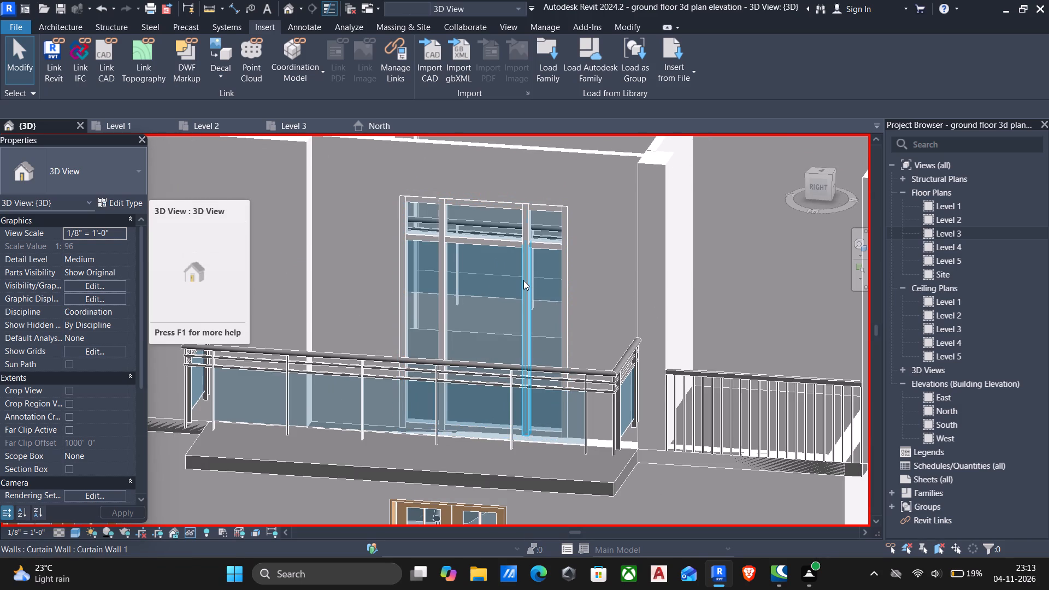
key("Tab")
key("Tab")
left_click(518, 288)
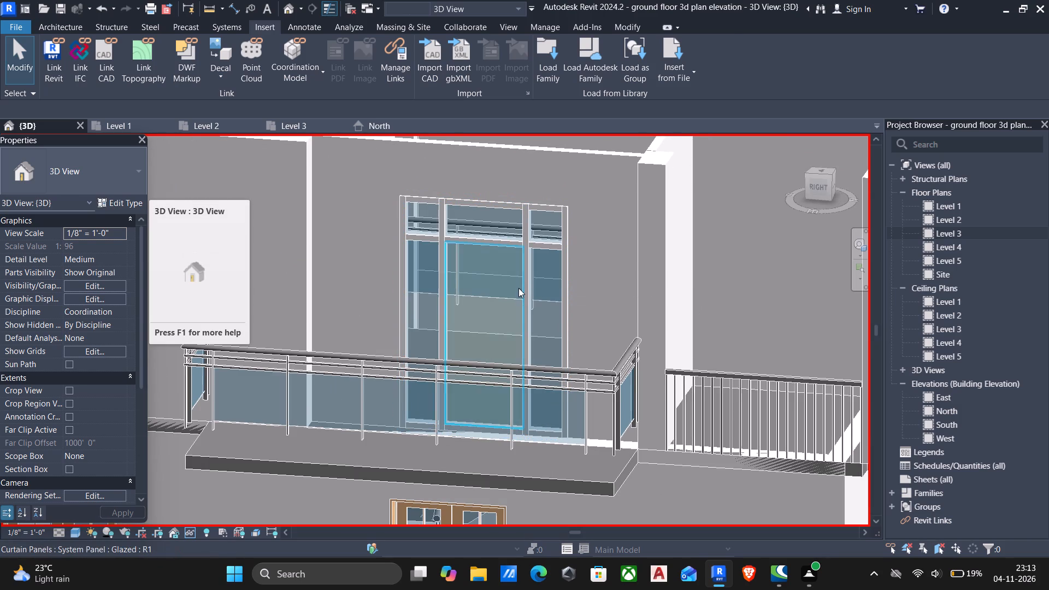
left_click(103, 176)
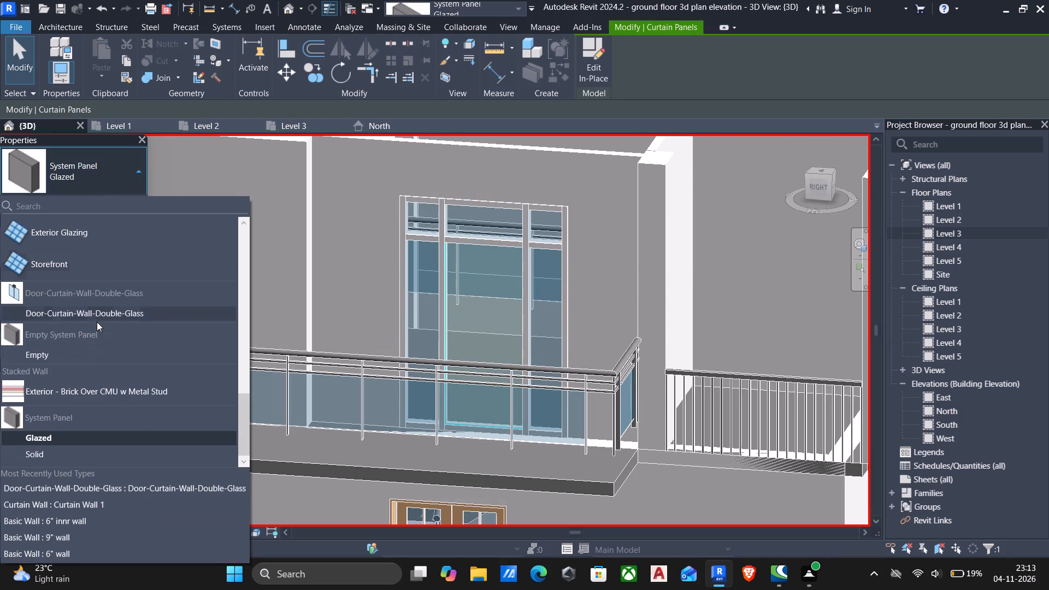
scroll(79, 406, "down", 6)
scroll(78, 422, "up", 6)
scroll(81, 397, "down", 5)
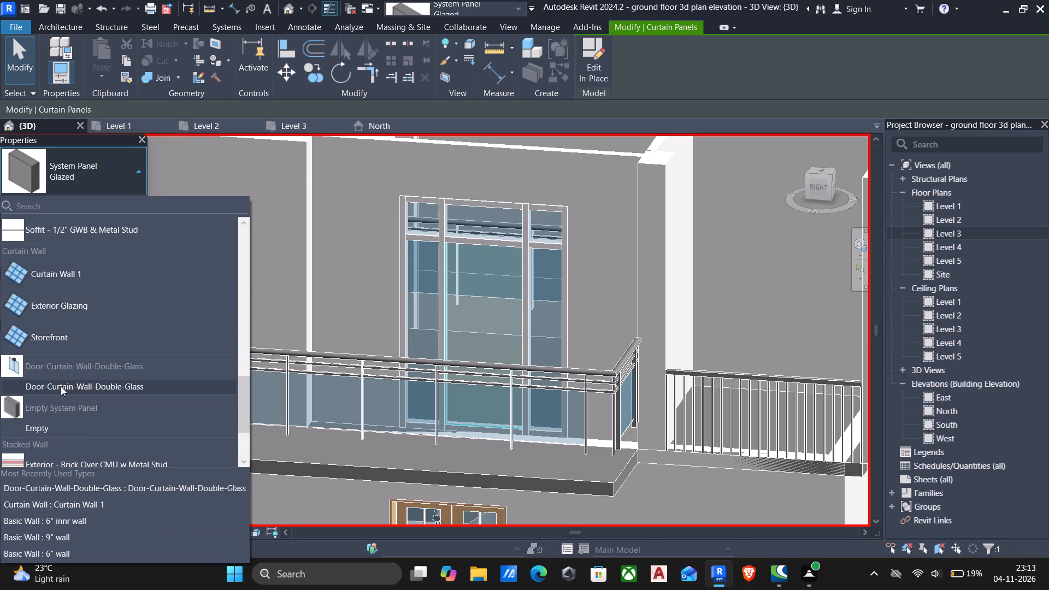
left_click(61, 387)
scroll(516, 312, "up", 5)
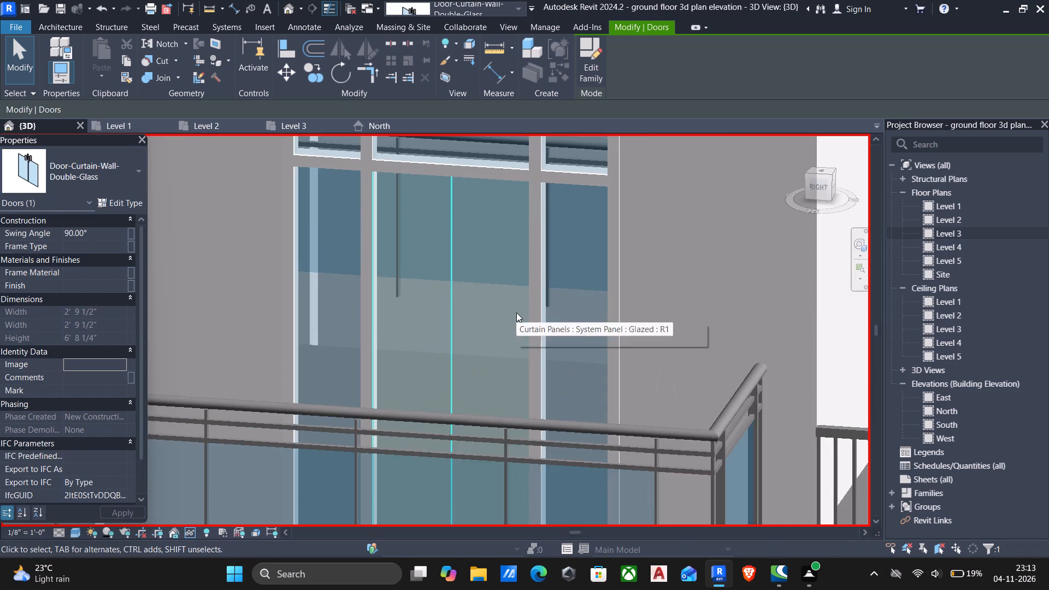
key("Escape")
Examine the villa's upper storey, balconies and new curtain wall door from several sides in 3D.
scroll(456, 324, "down", 7)
middle_click_drag(455, 325, 483, 295)
scroll(483, 298, "down", 2)
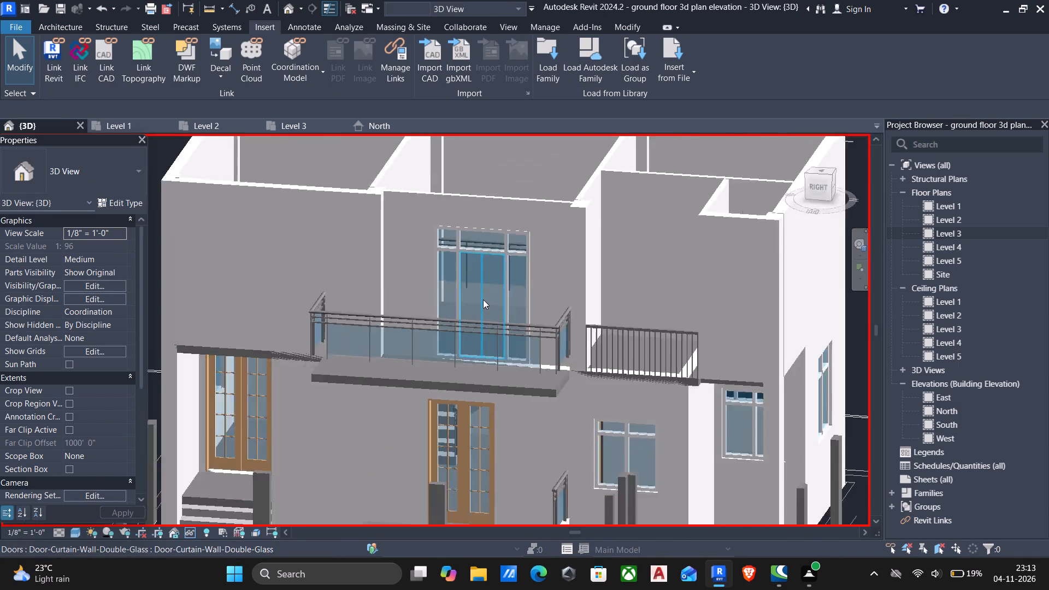
scroll(483, 299, "down", 1)
middle_click_drag(483, 300, 664, 385)
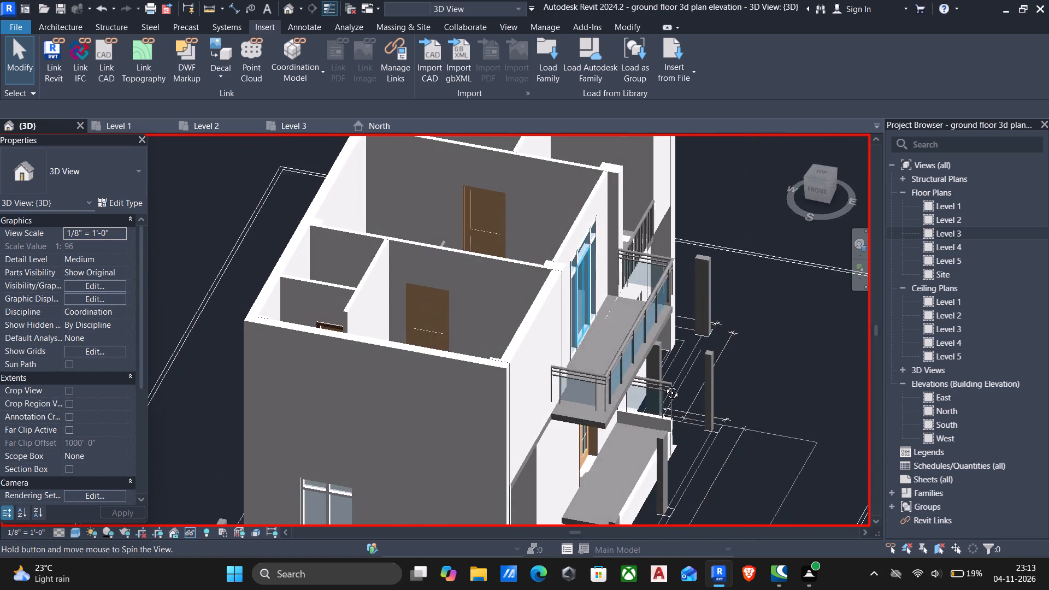
middle_click_drag(664, 385, 563, 368)
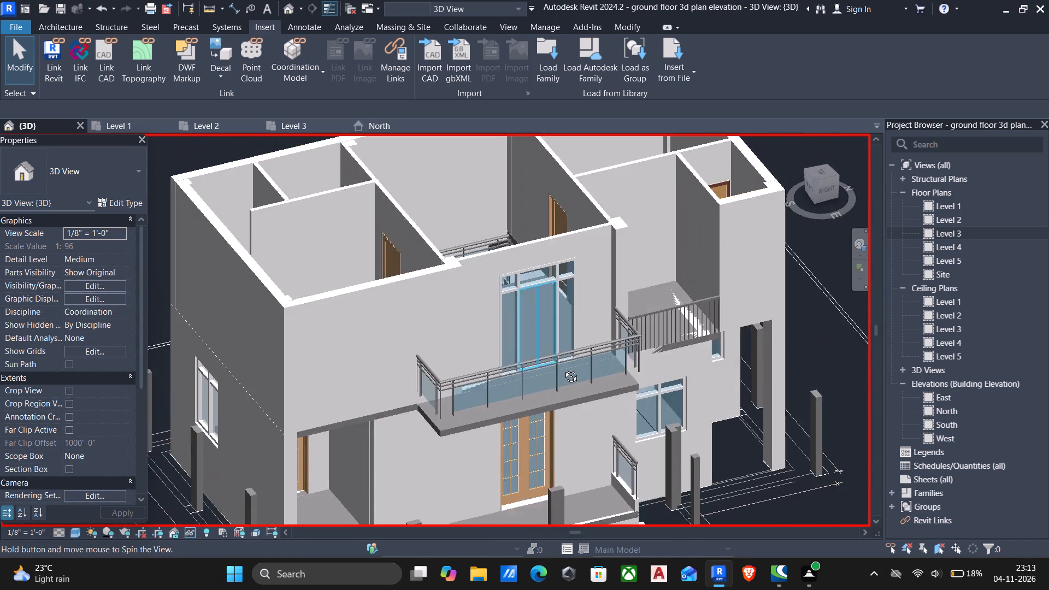
middle_click_drag(563, 368, 429, 367)
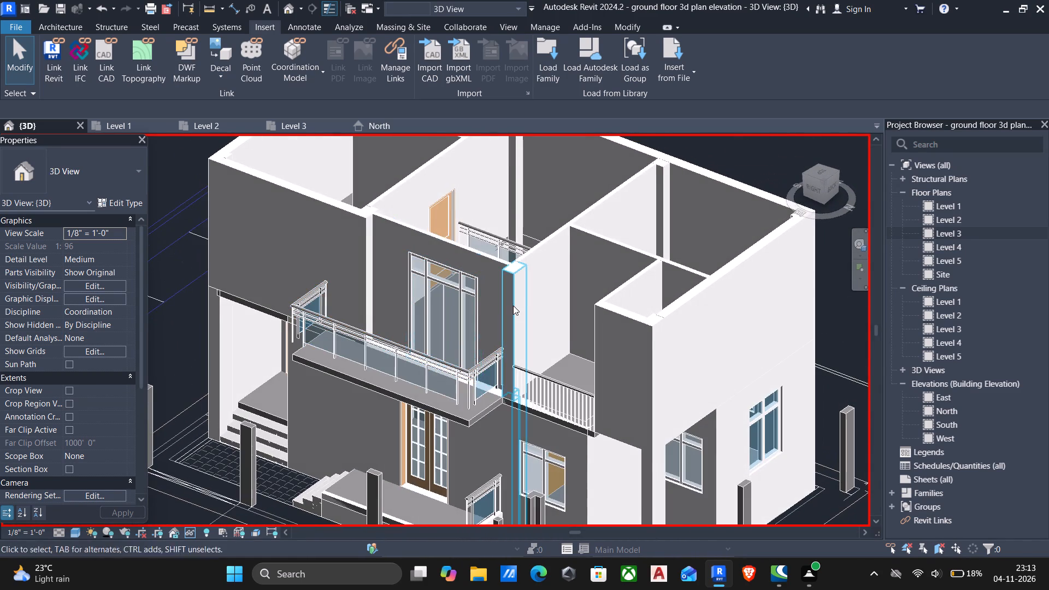
scroll(521, 301, "down", 2)
middle_click_drag(521, 307, 736, 296, "shift")
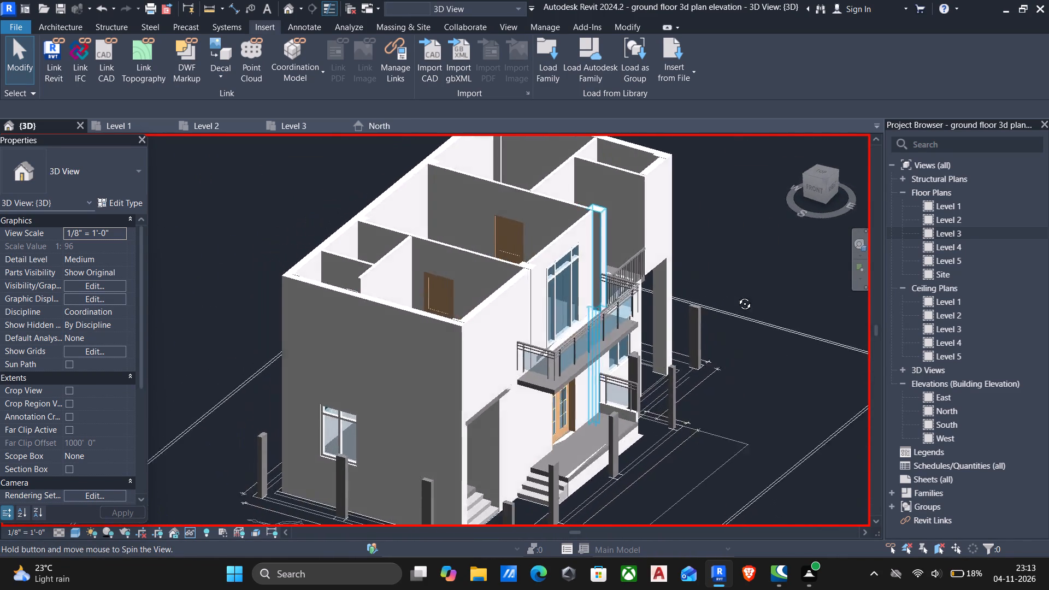
middle_click_drag(736, 296, 671, 329, "shift")
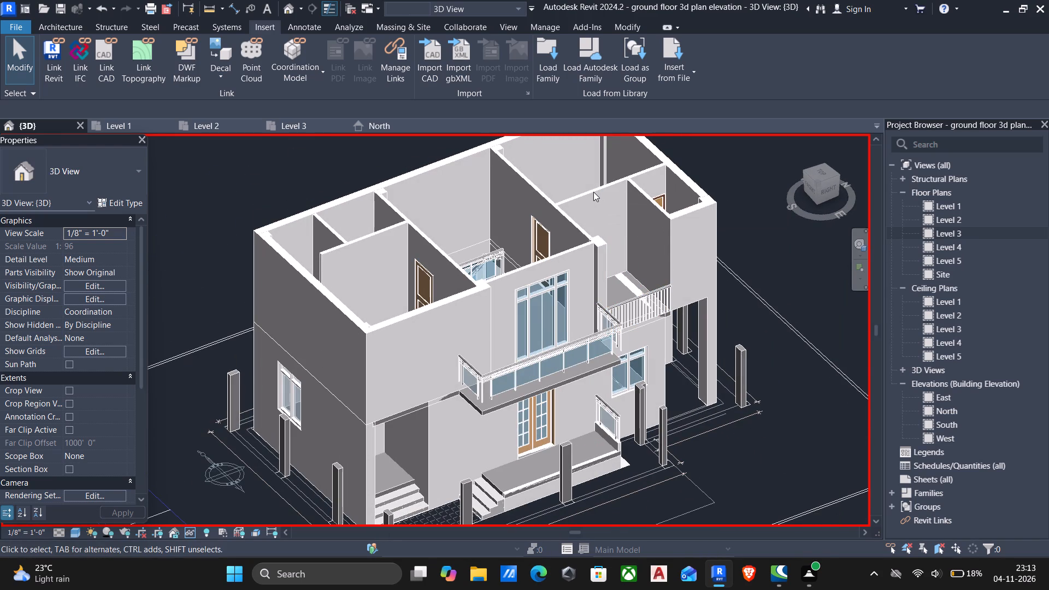
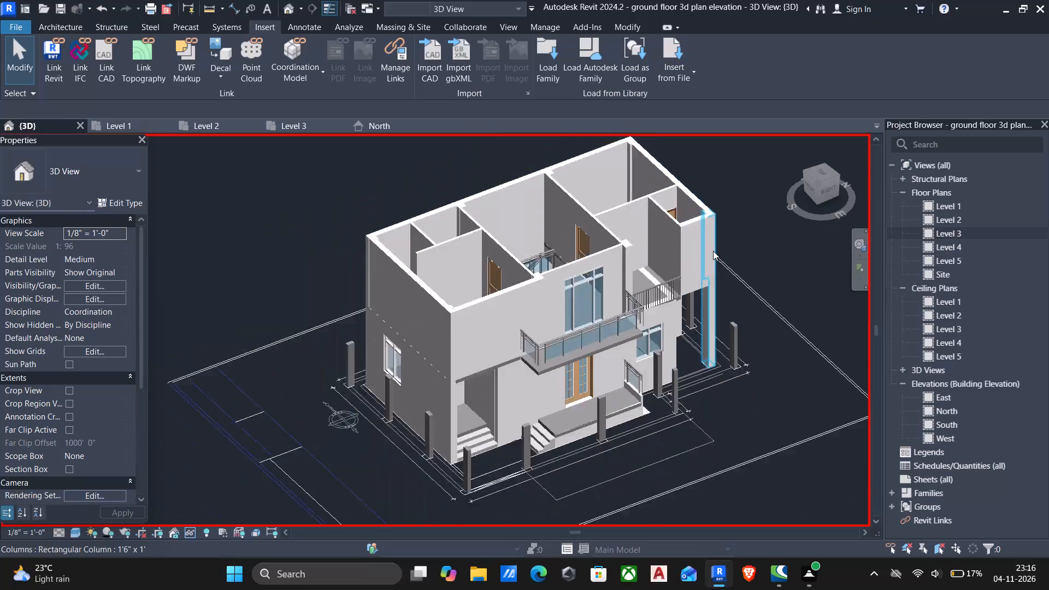
On Level 3, draw a 4'-0" long Curtain Wall 1 along the 6" inner wall behind the small balcony.
scroll(714, 252, "down", 1)
middle_click_drag(712, 256, 658, 267, "shift")
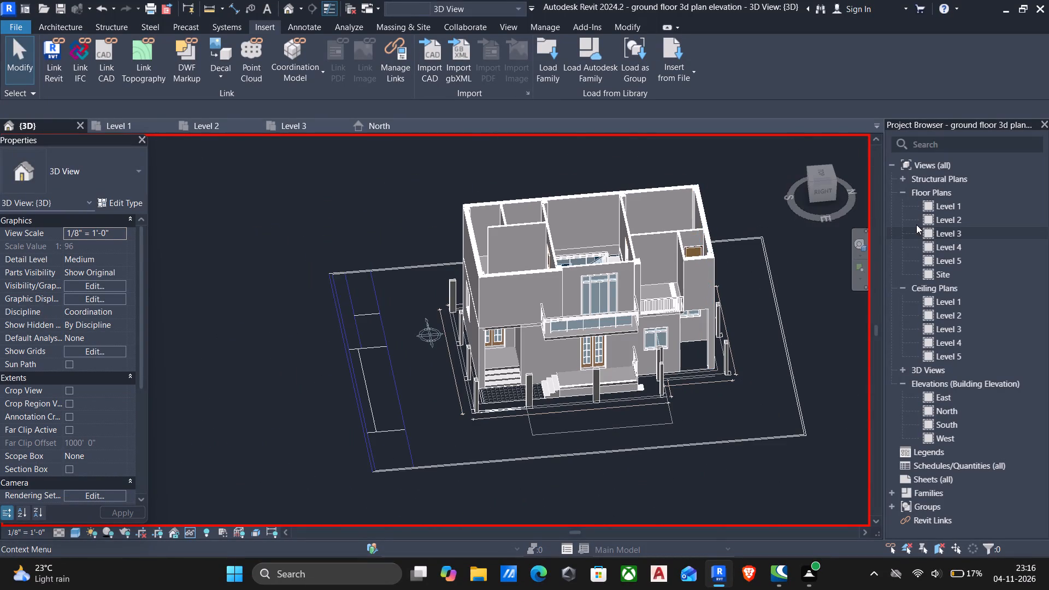
double_click(927, 231)
scroll(629, 262, "down", 4)
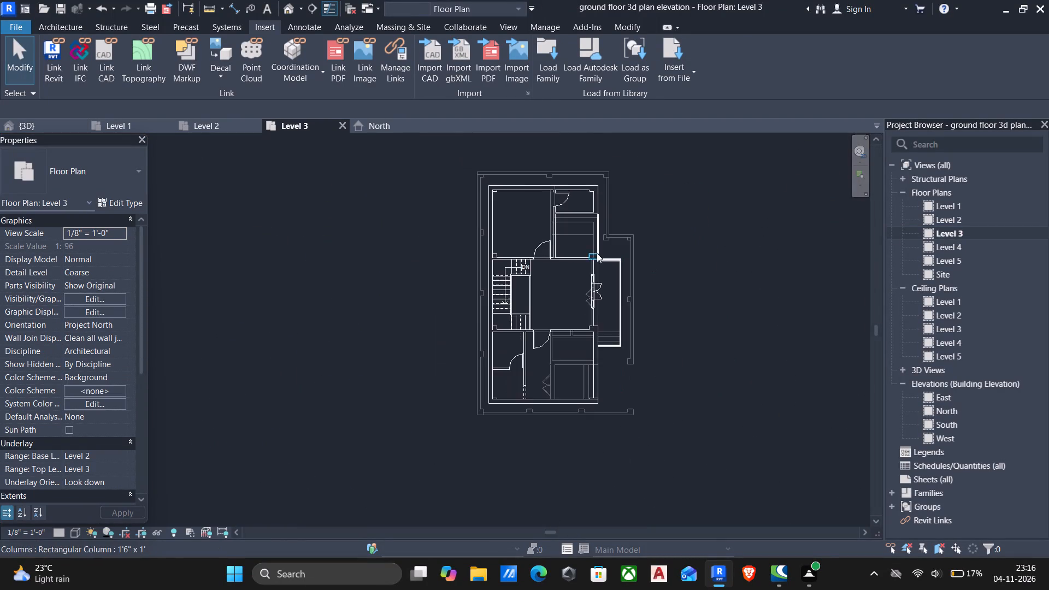
scroll(582, 250, "up", 3)
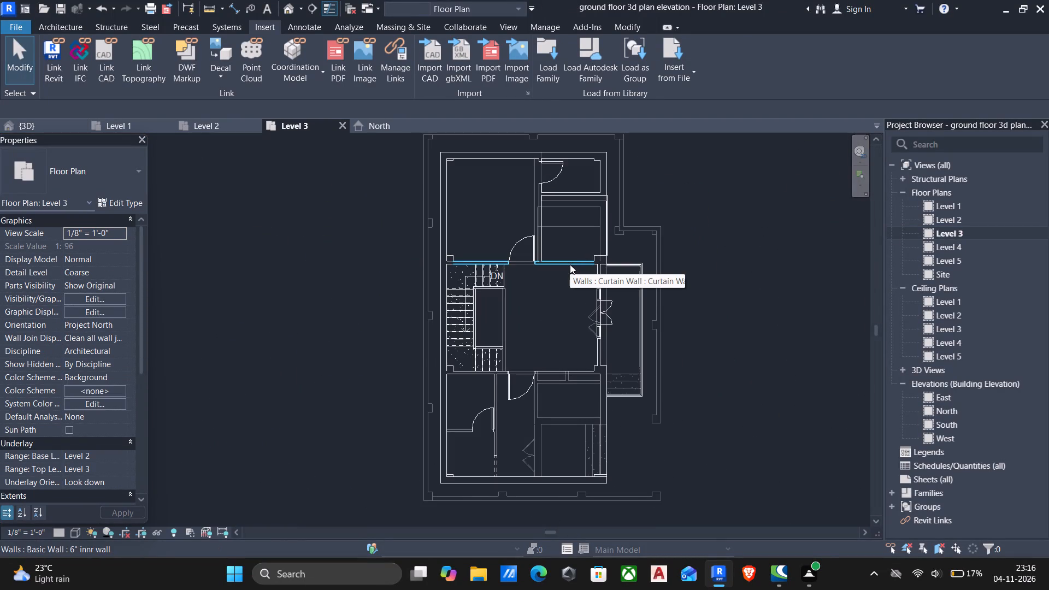
type("wa")
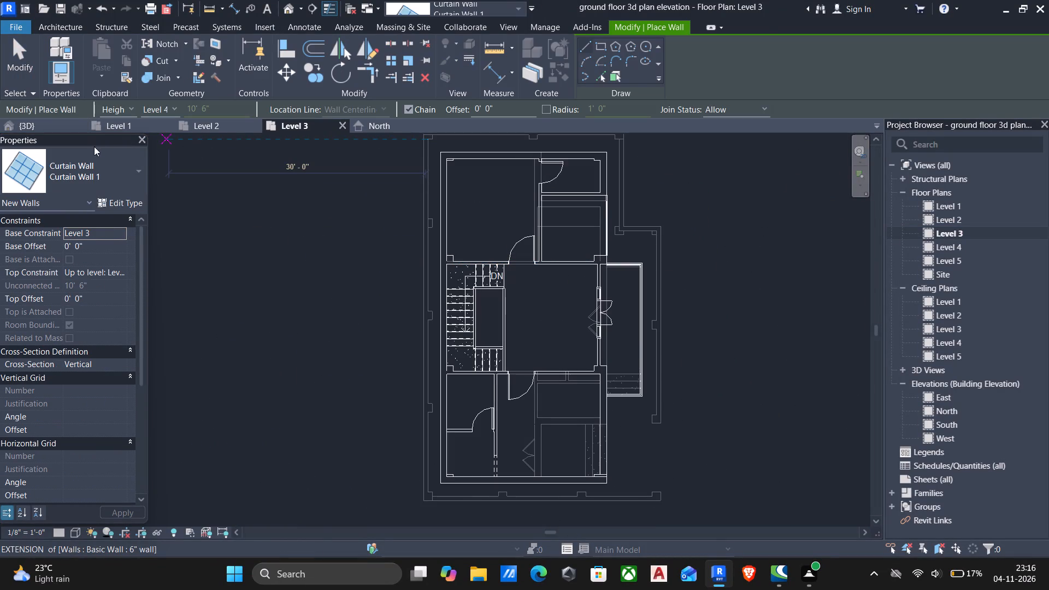
scroll(552, 260, "up", 10)
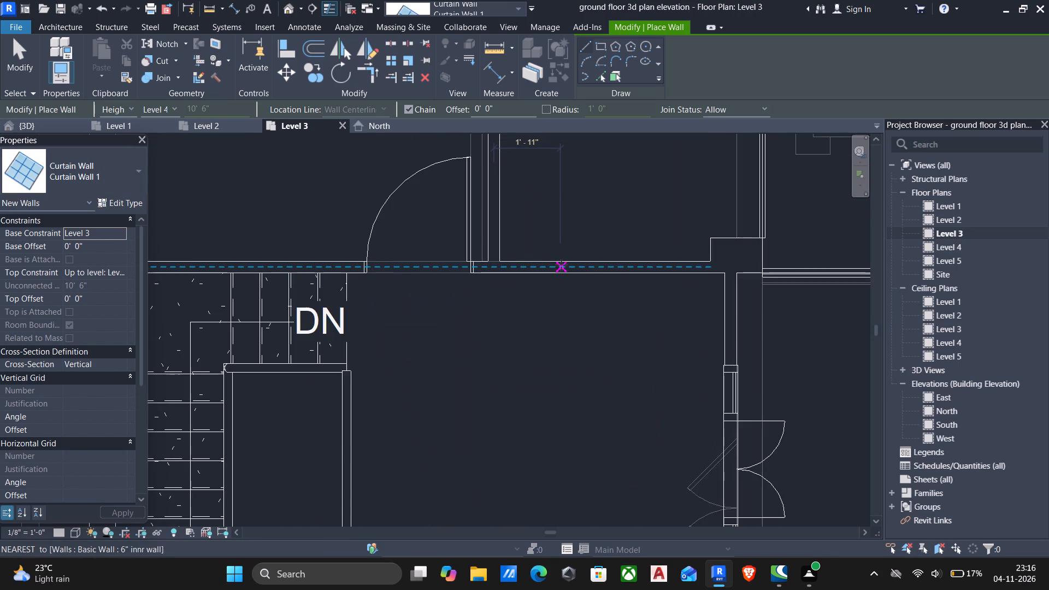
scroll(557, 264, "down", 7)
middle_click_drag(555, 267, 562, 329)
scroll(535, 255, "up", 5)
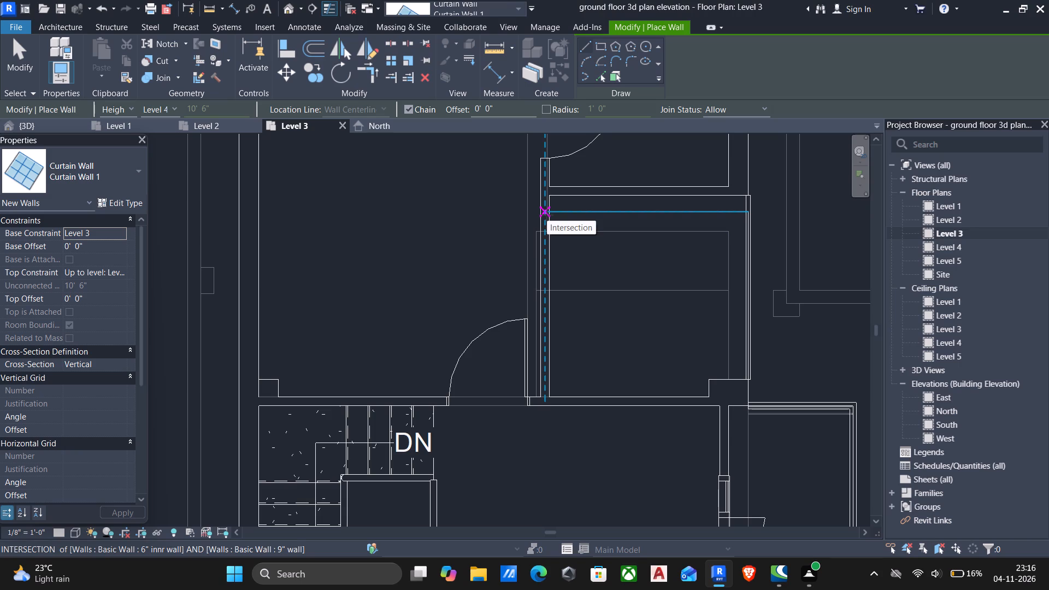
scroll(547, 215, "down", 3)
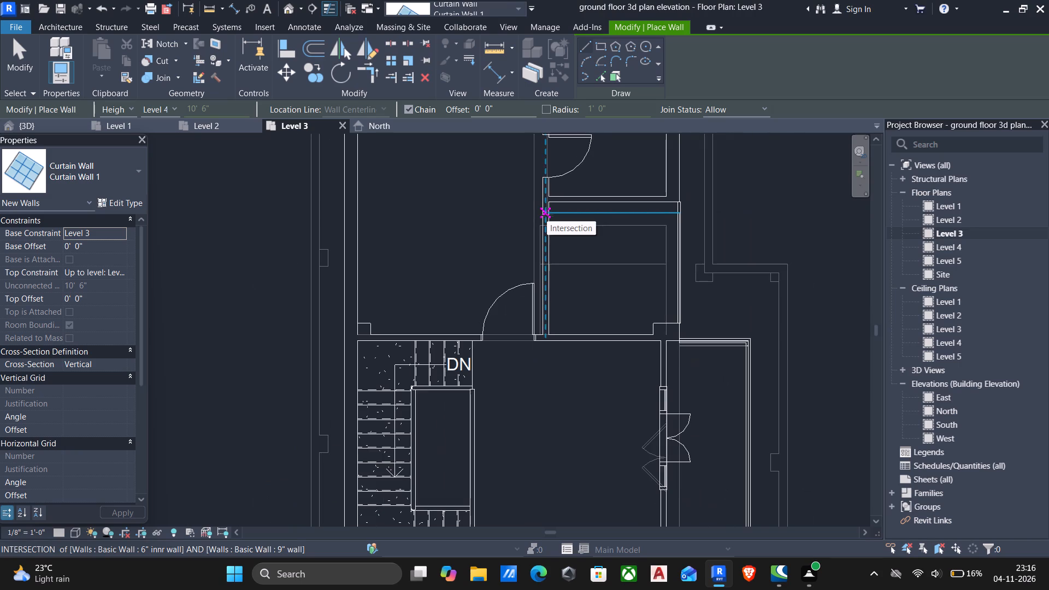
left_click(547, 215)
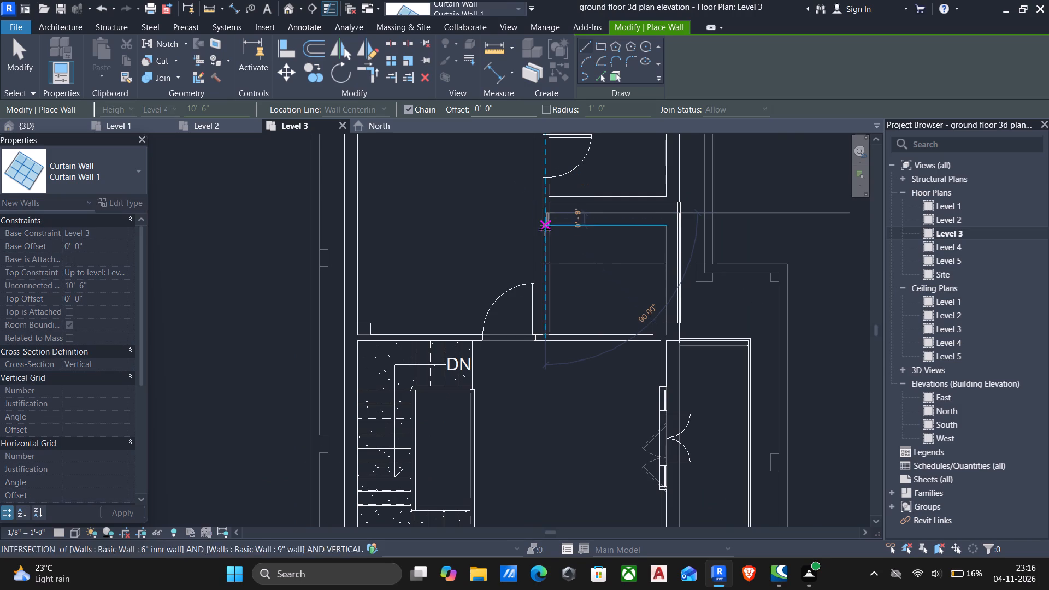
left_click(543, 282)
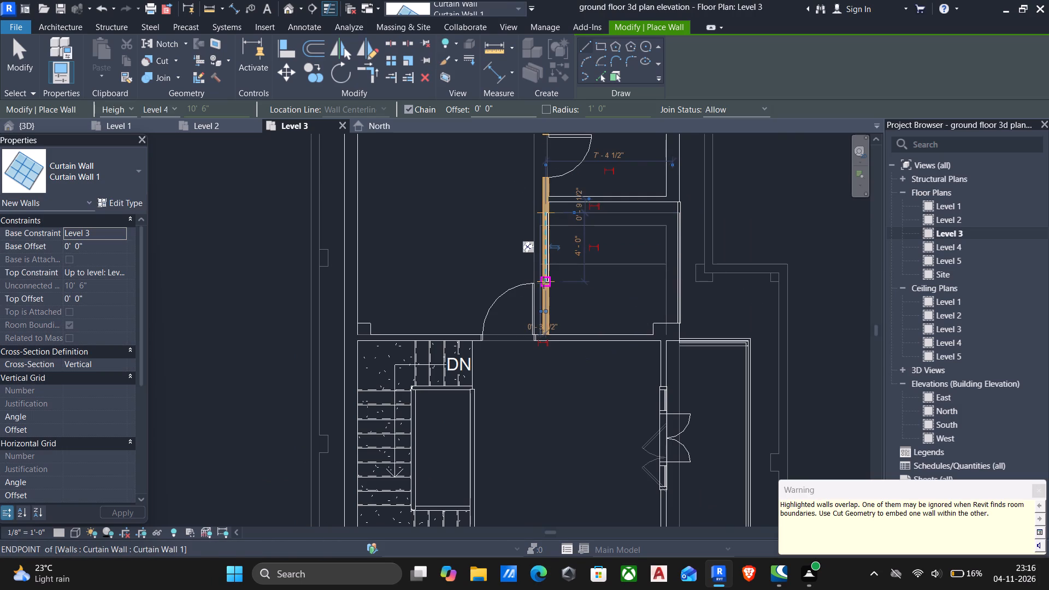
key("Escape")
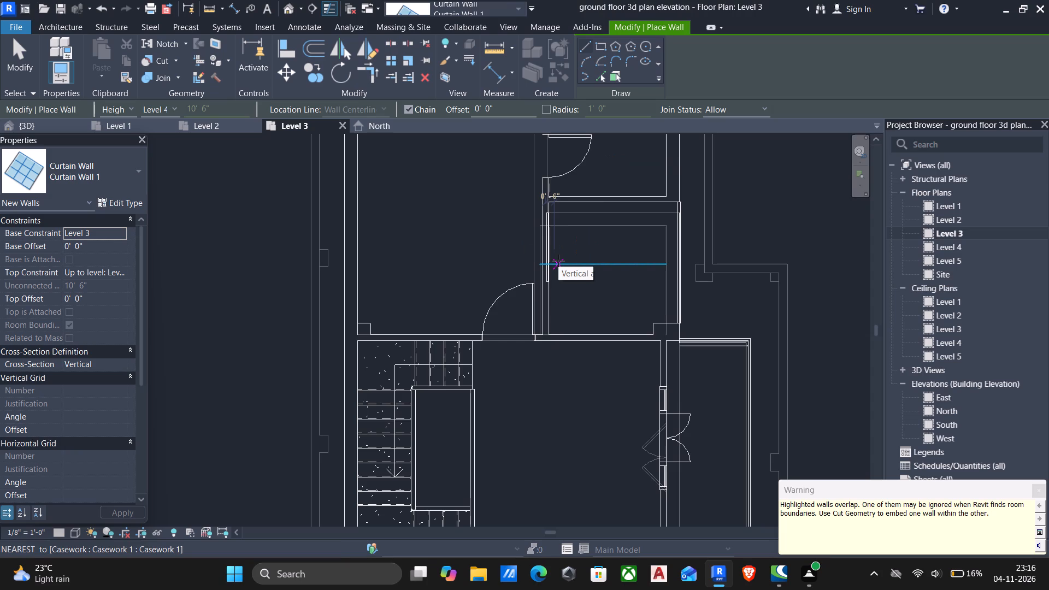
Cut the 6" inner wall with the new curtain wall to embed it as a glazed opening.
left_click(158, 64)
scroll(550, 286, "up", 5)
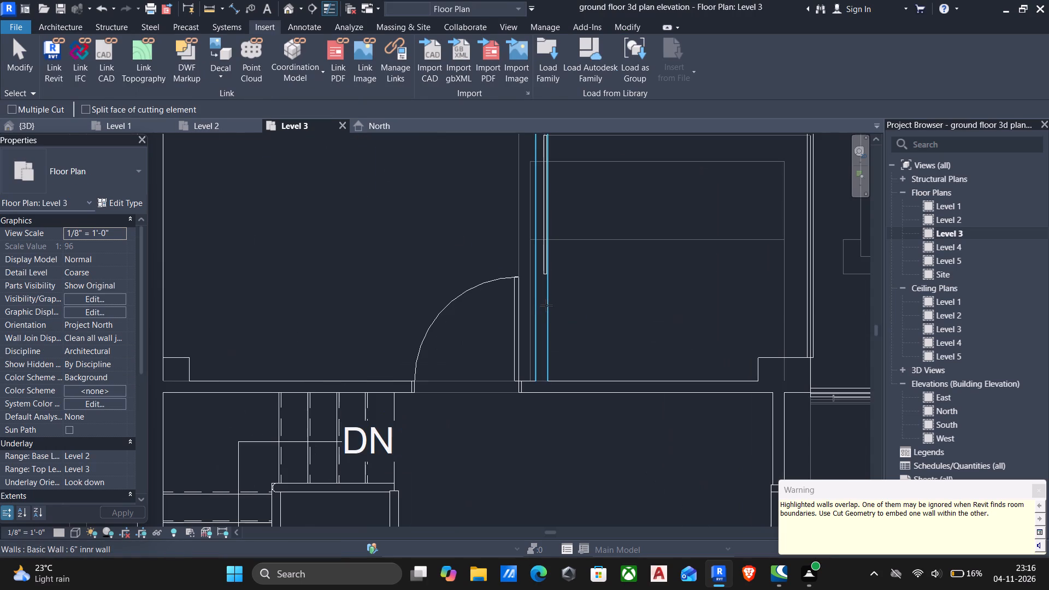
left_click(546, 305)
left_click(541, 274)
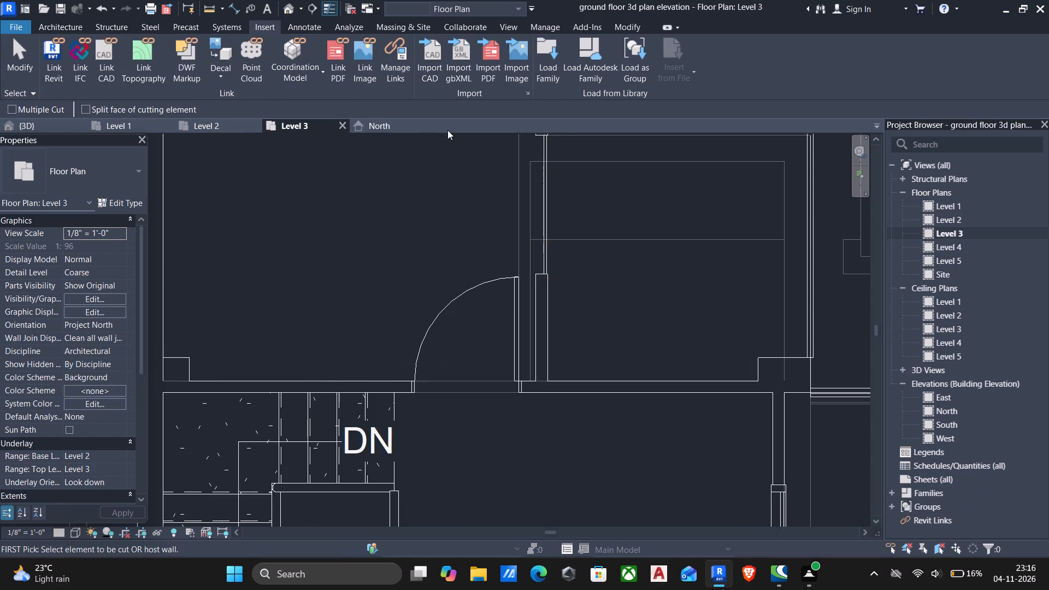
Set the top offset of the small balcony's curtain wall to -2' in the 3D view.
left_click(291, 11)
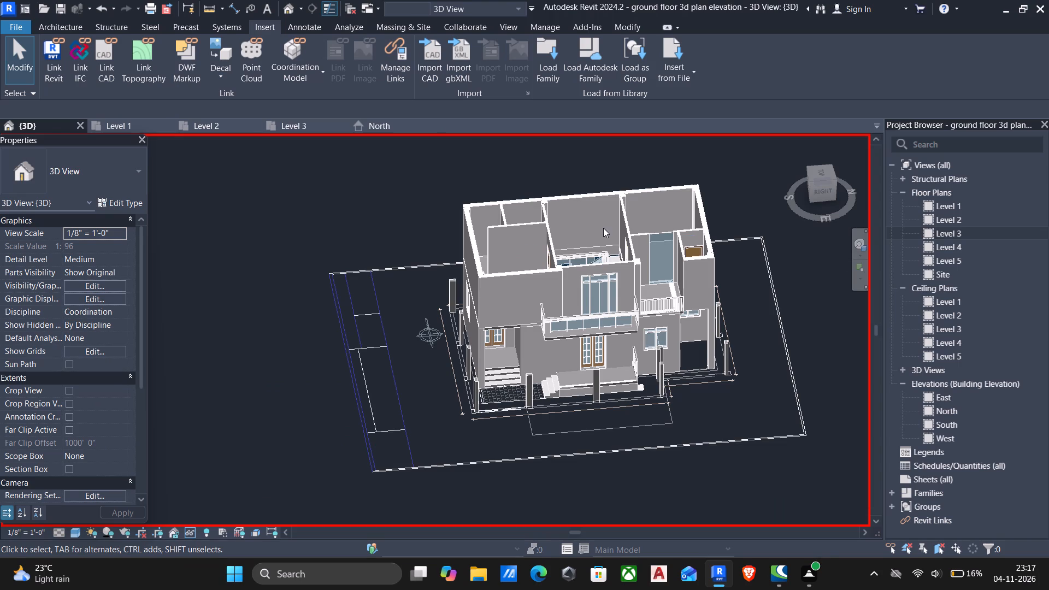
key("Escape")
scroll(665, 253, "up", 4)
scroll(666, 253, "down", 5)
middle_click_drag(667, 256, 641, 225, "shift")
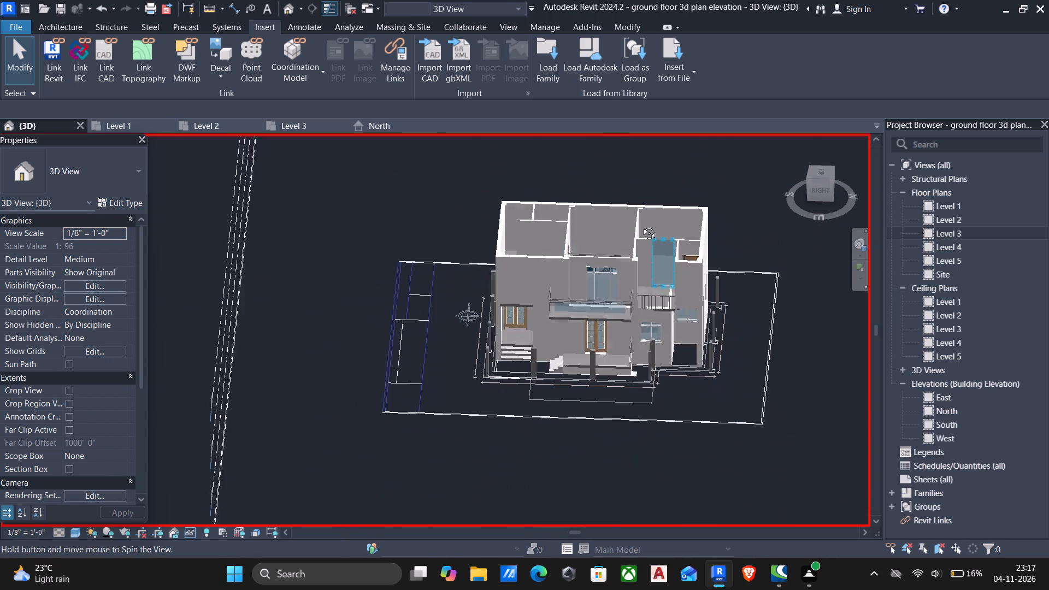
middle_click_drag(641, 225, 640, 224, "shift")
scroll(640, 224, "up", 7)
key("Escape")
scroll(686, 259, "up", 4)
left_click(686, 259)
scroll(686, 259, "down", 6)
middle_click_drag(686, 262, 633, 237)
middle_click_drag(634, 247, 633, 231, "shift")
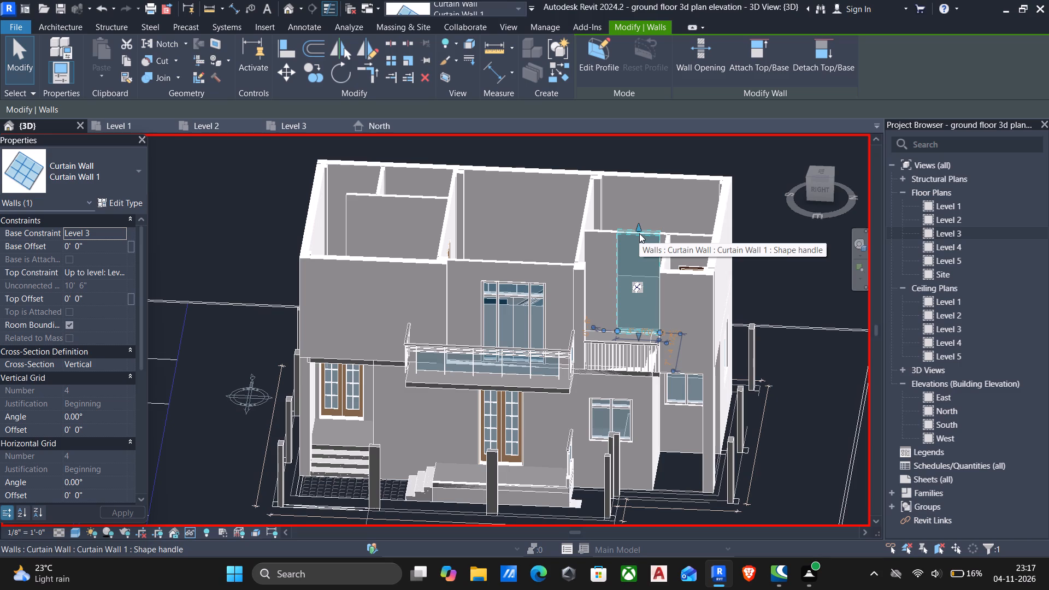
left_click(102, 298)
key("minus")
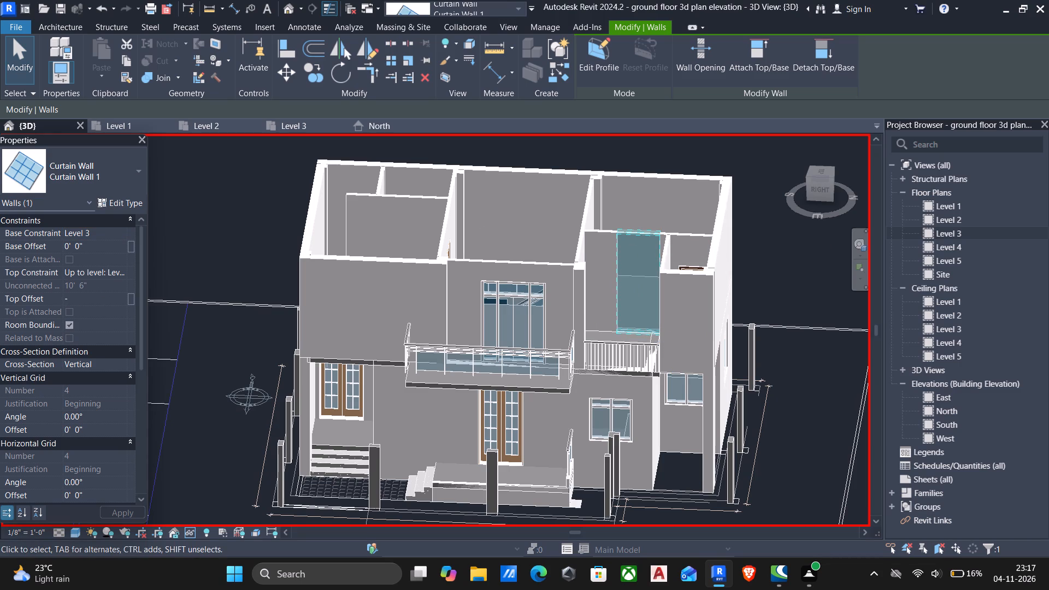
key("2")
key("apostrophe")
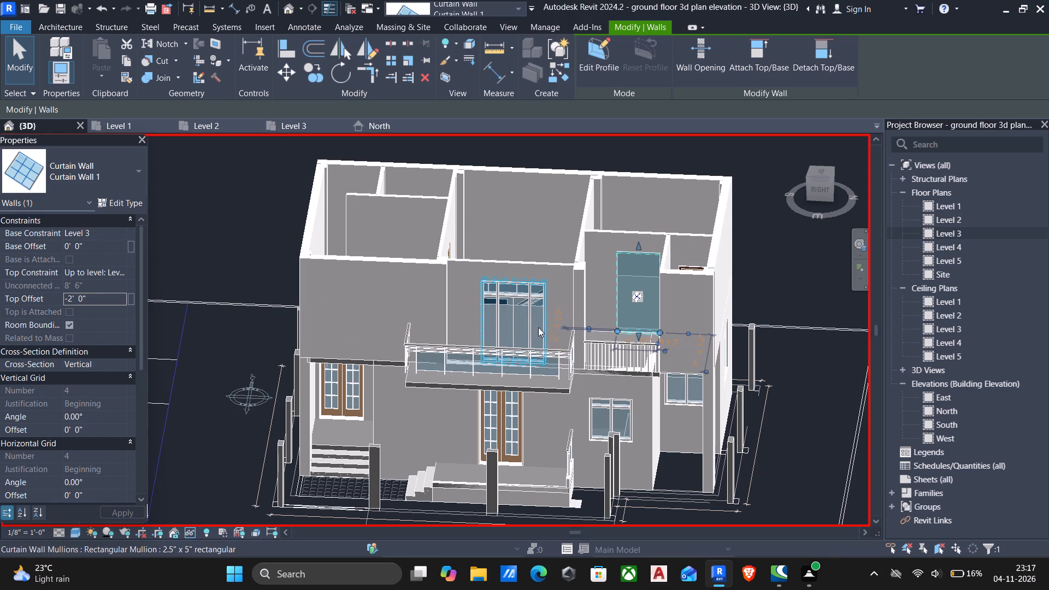
key("Escape")
Examine the small balcony's curtain wall and the neighbouring large balcony glazing in 3D.
scroll(587, 303, "down", 3)
middle_click_drag(588, 303, 593, 262, "shift")
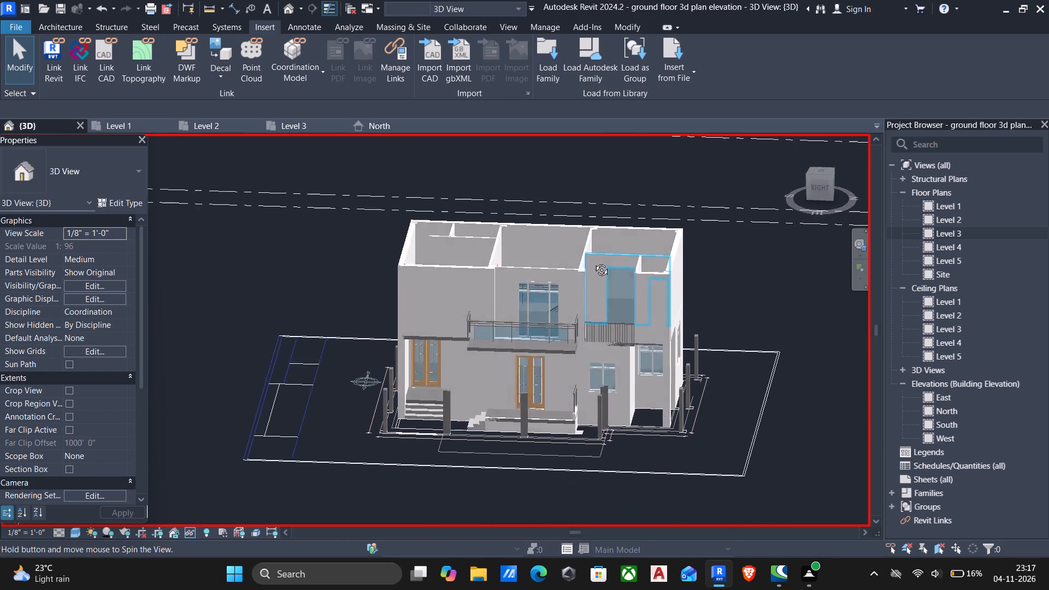
middle_click_drag(593, 262, 575, 260, "shift")
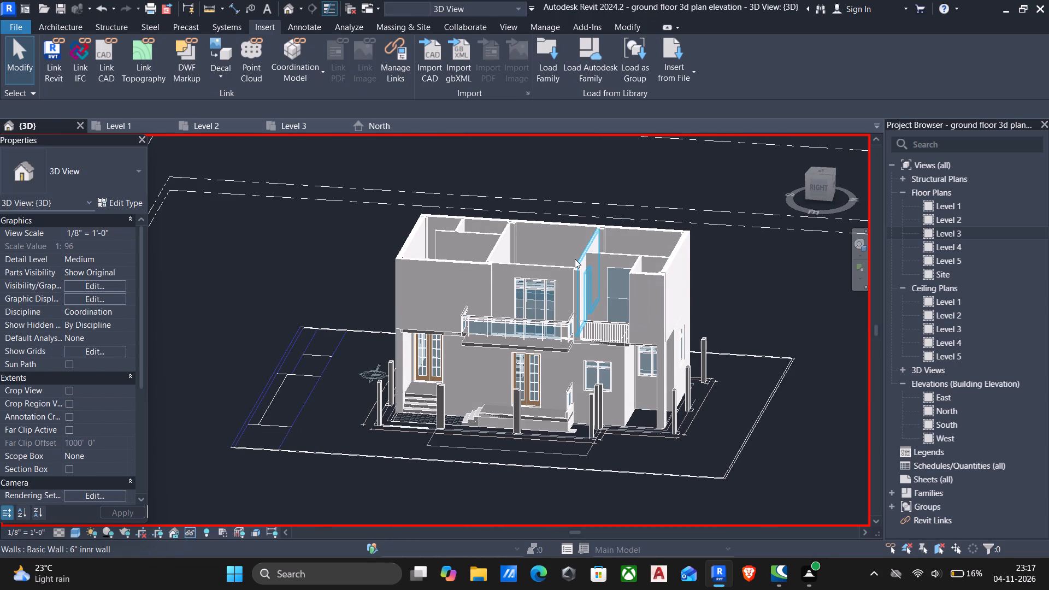
scroll(613, 277, "up", 10)
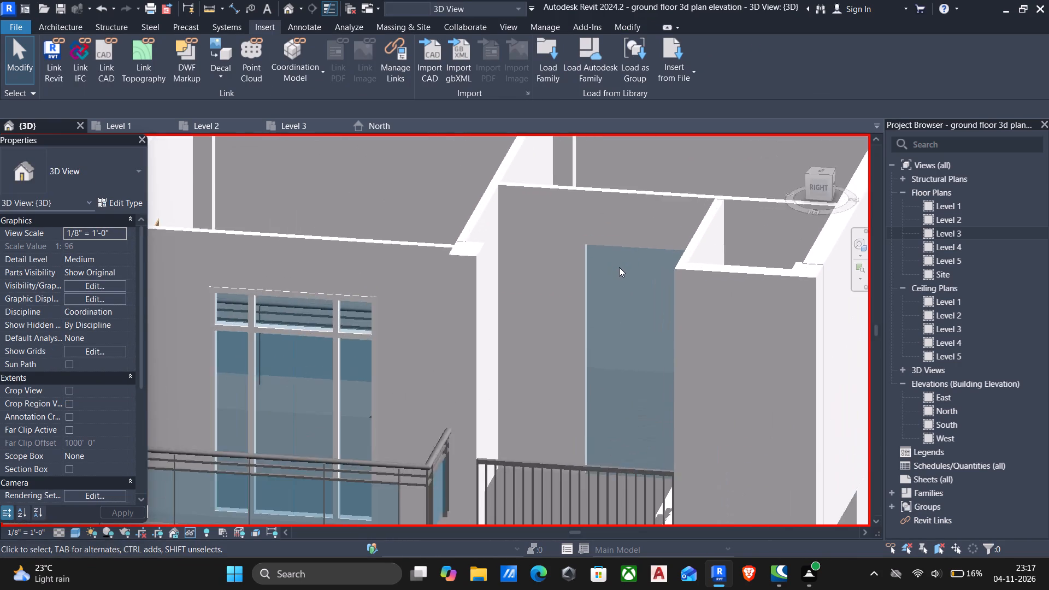
scroll(619, 267, "down", 4)
middle_click_drag(619, 267, 540, 270)
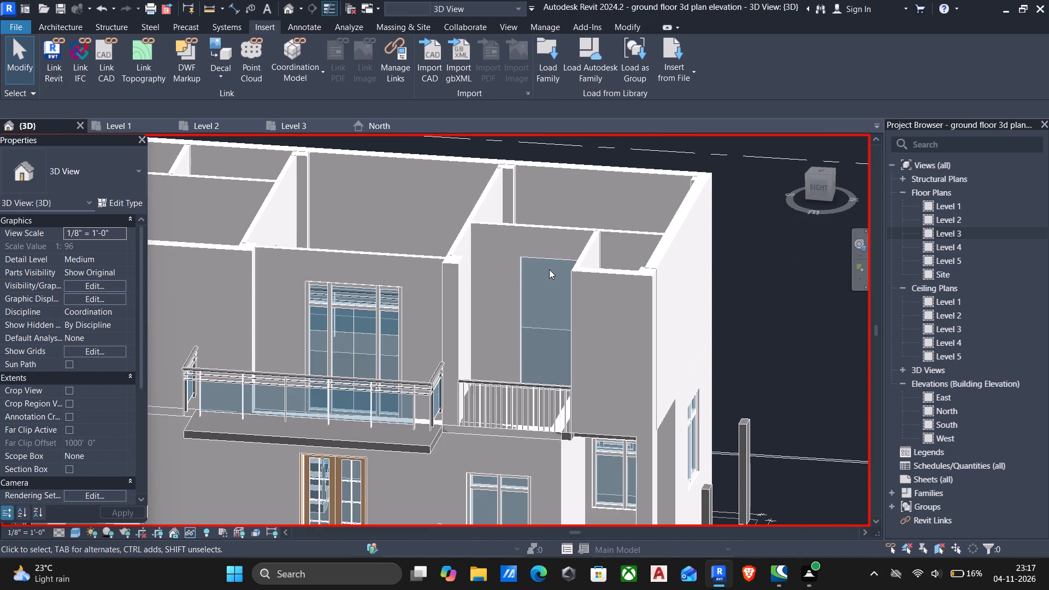
scroll(549, 269, "down", 1, "shift")
middle_click_drag(552, 270, 595, 253, "shift")
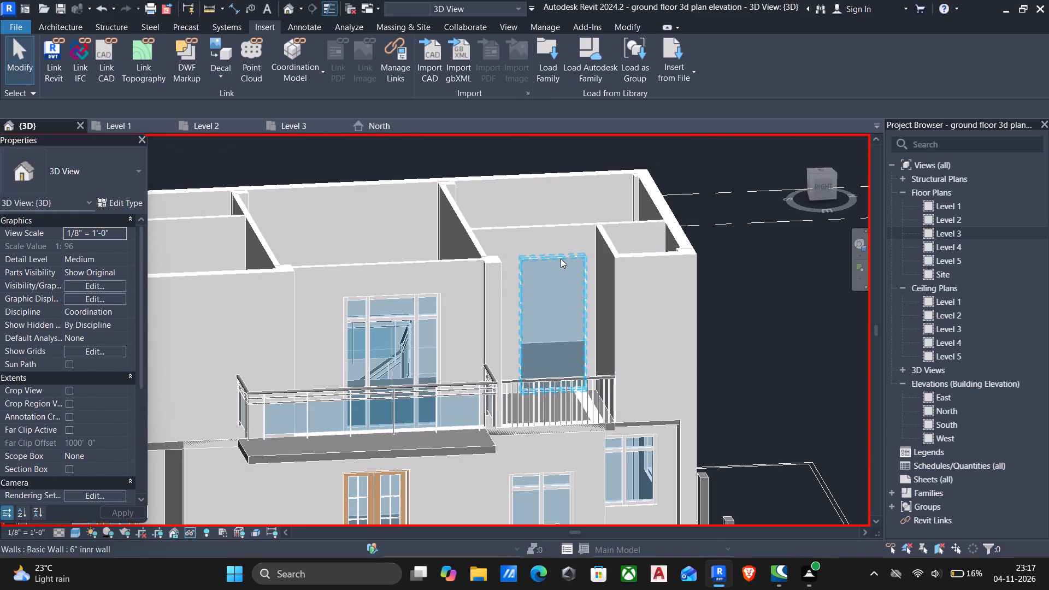
scroll(376, 338, "up", 3)
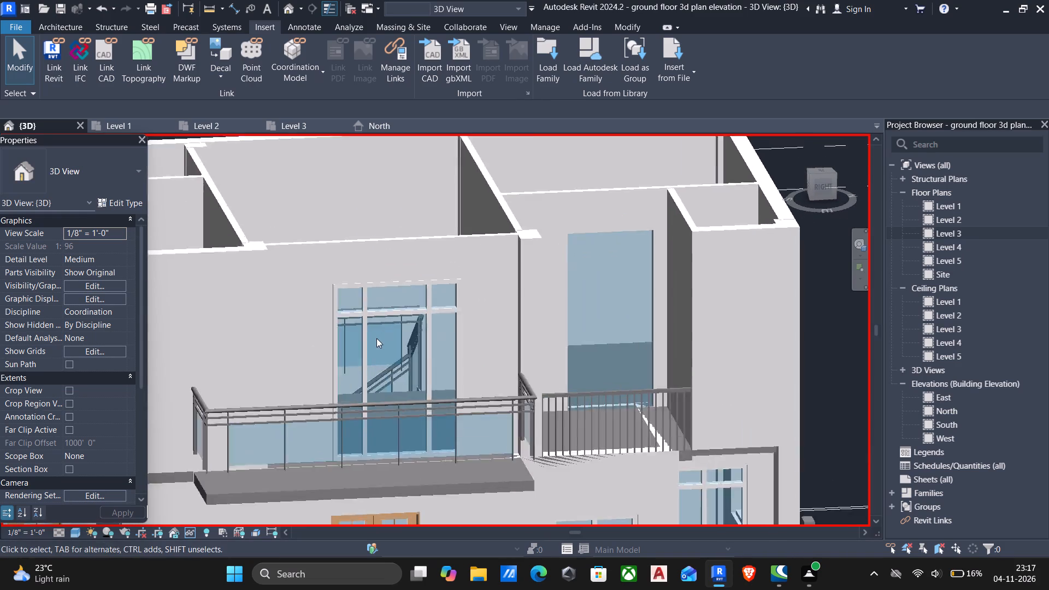
scroll(376, 338, "up", 2)
scroll(604, 283, "down", 2)
middle_click_drag(622, 284, 616, 287)
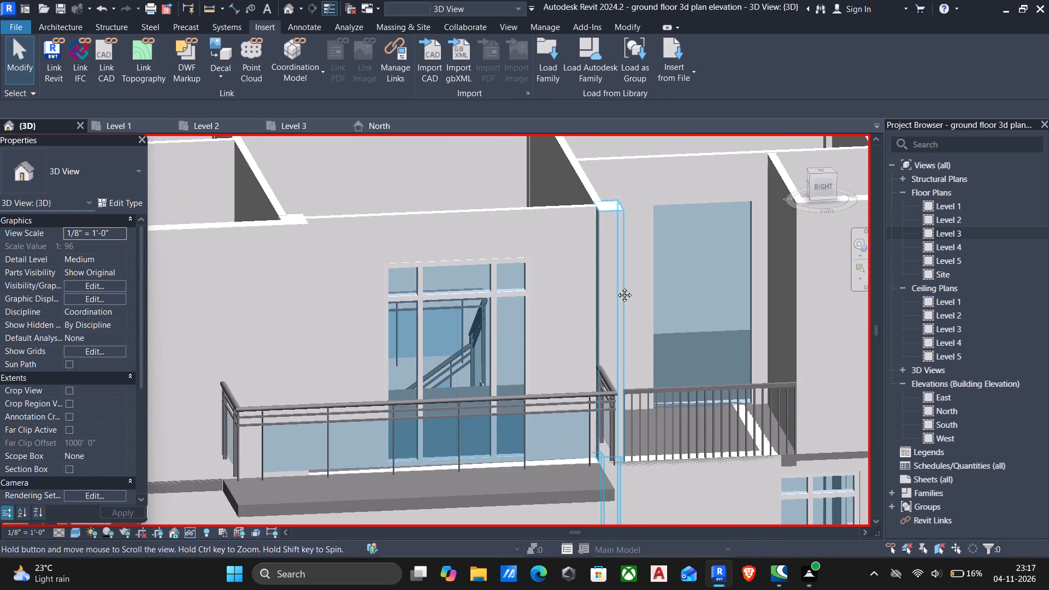
middle_click_drag(616, 287, 586, 292)
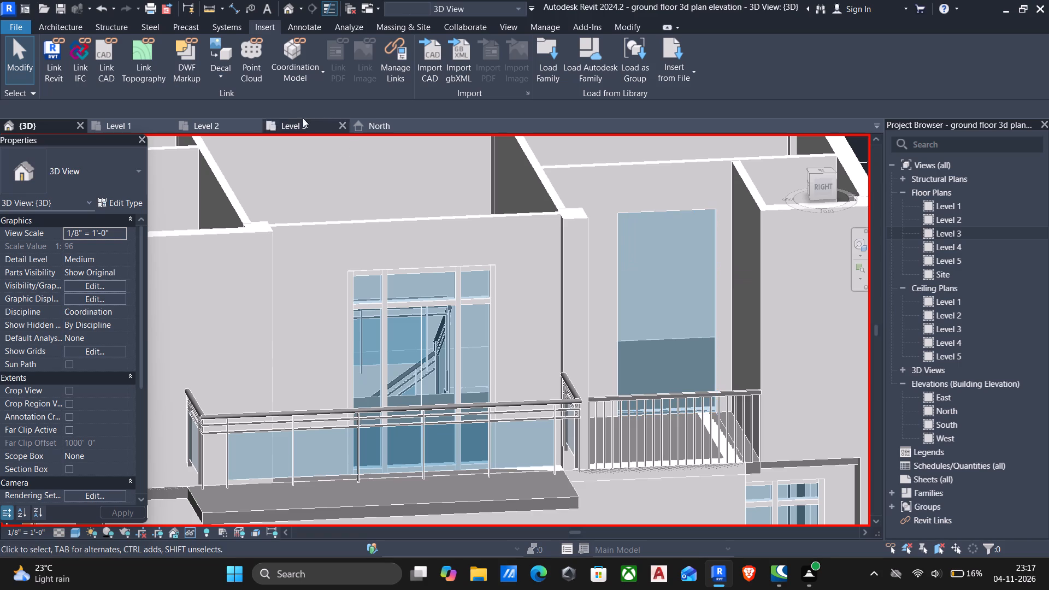
Add a horizontal curtain grid line about 1'-4" below the top of the small balcony's curtain wall.
left_click(67, 25)
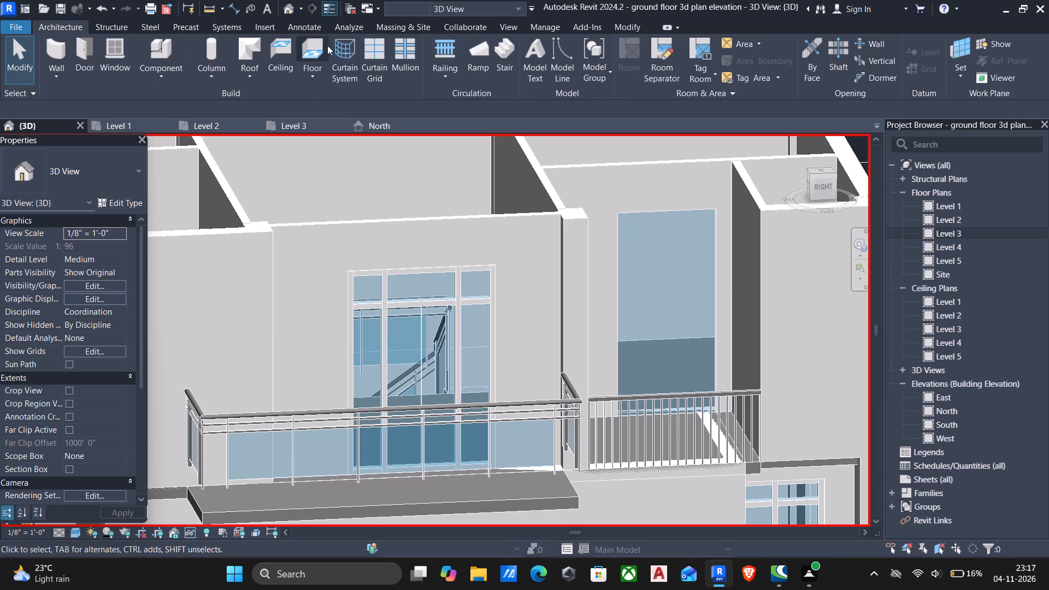
left_click(379, 51)
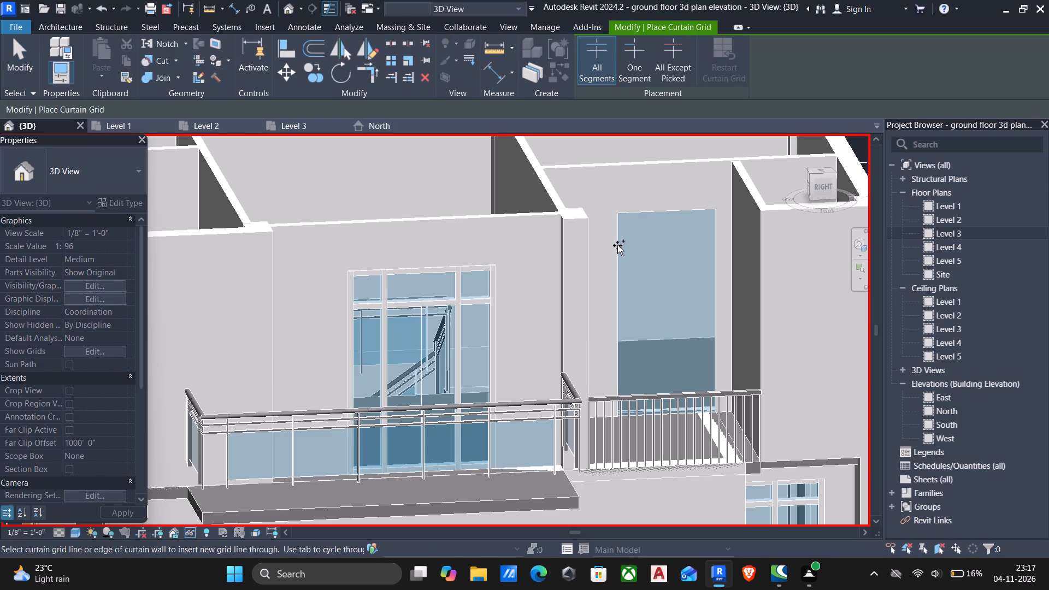
left_click(620, 244)
key("Escape")
scroll(663, 242, "up", 5)
key("Escape")
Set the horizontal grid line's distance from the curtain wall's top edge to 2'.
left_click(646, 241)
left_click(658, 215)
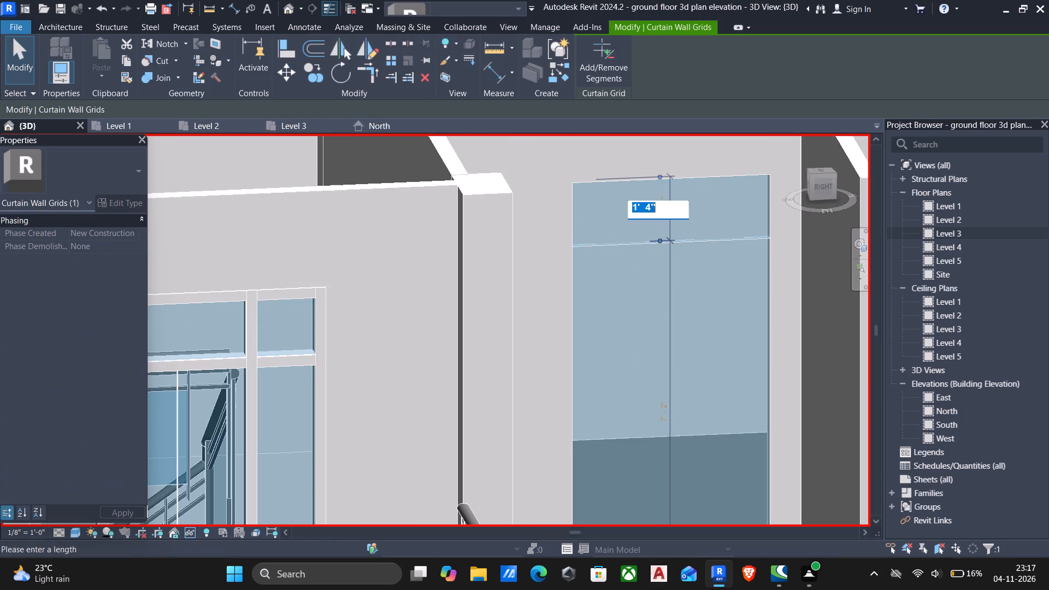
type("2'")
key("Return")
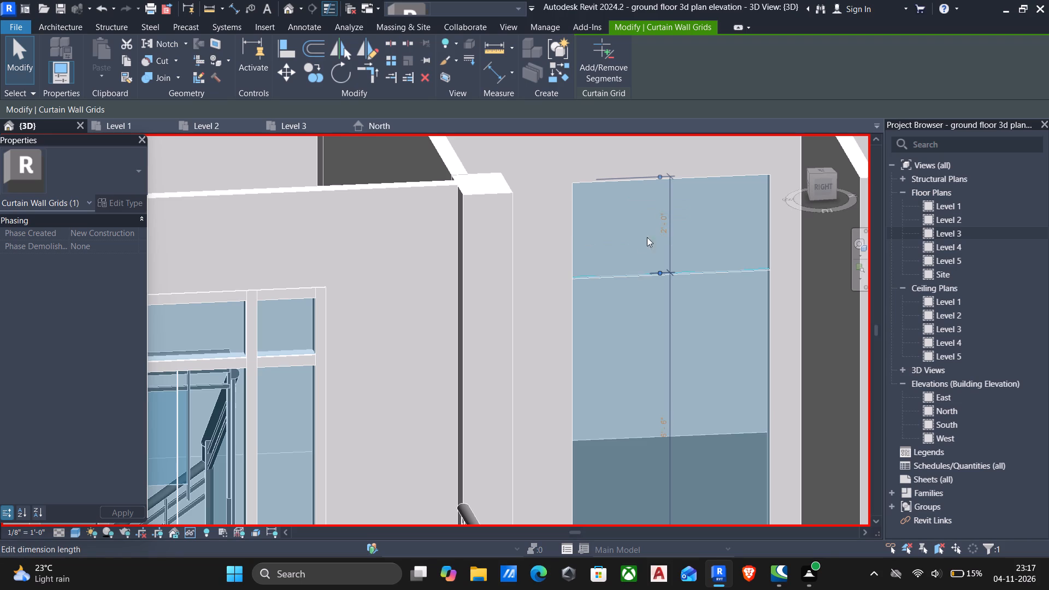
Set the horizontal grid line's distance from the curtain wall's top edge to 1'6".
scroll(628, 243, "down", 6)
left_click(639, 240)
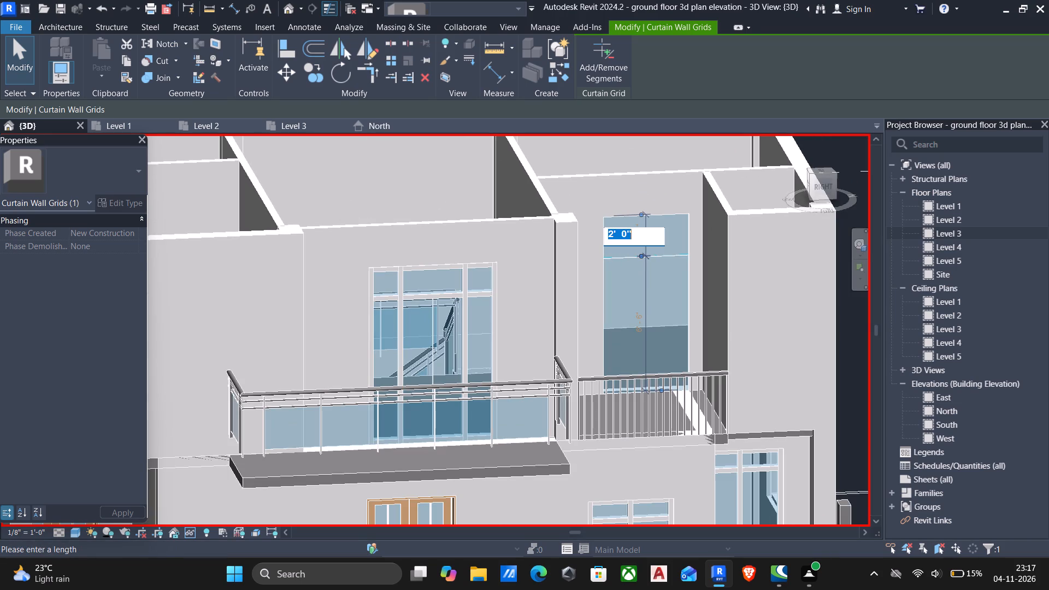
type("1'6\"")
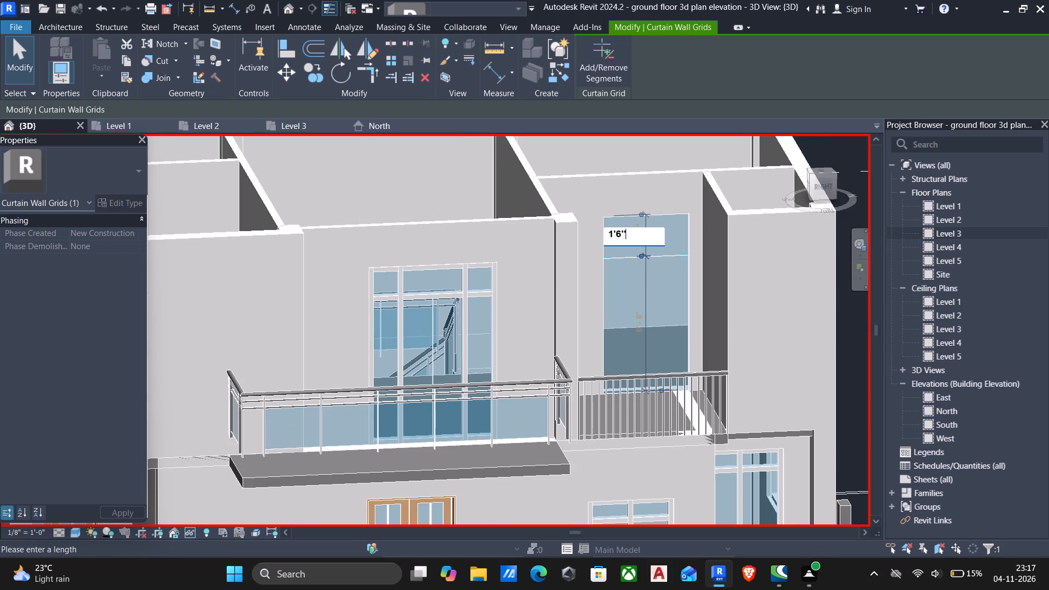
key("Return")
key("Escape")
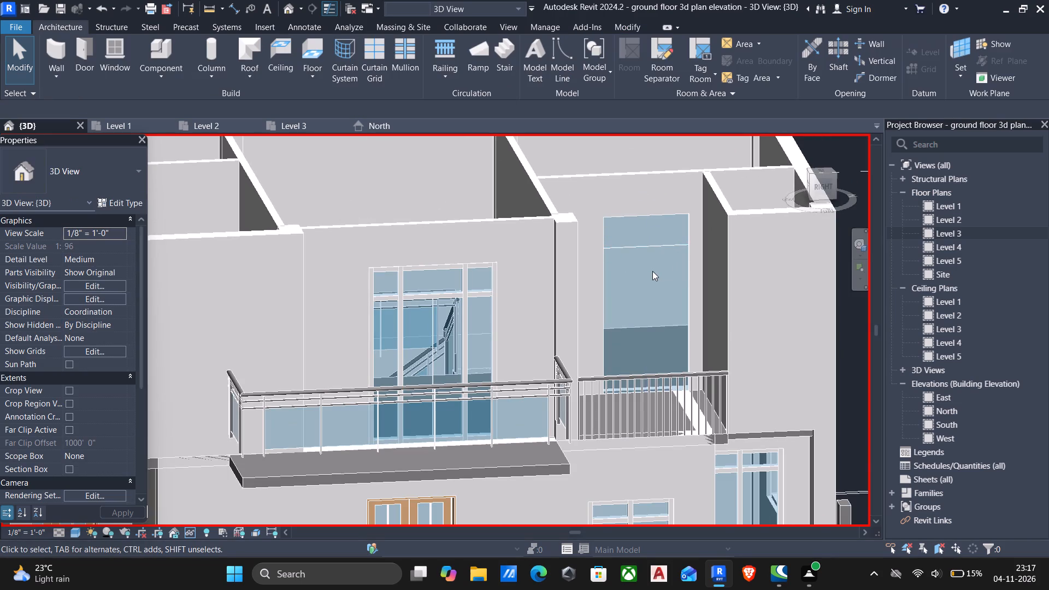
Place 2.5" x 5" rectangular mullions on all grid lines of the small balcony's curtain wall.
scroll(652, 271, "down", 6)
middle_click_drag(649, 274, 629, 281, "shift")
scroll(630, 281, "up", 4)
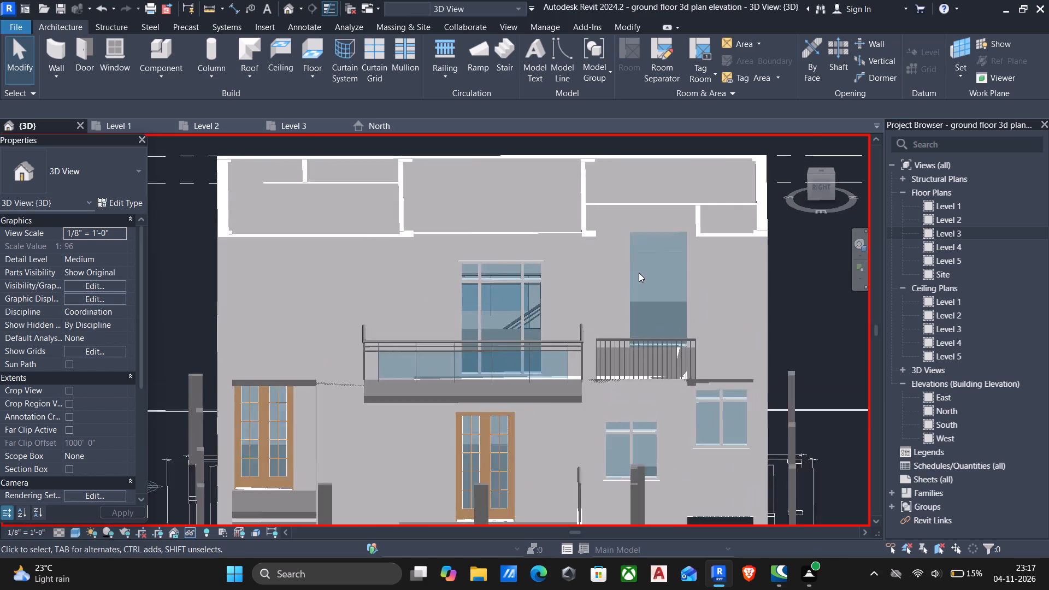
scroll(639, 273, "up", 2)
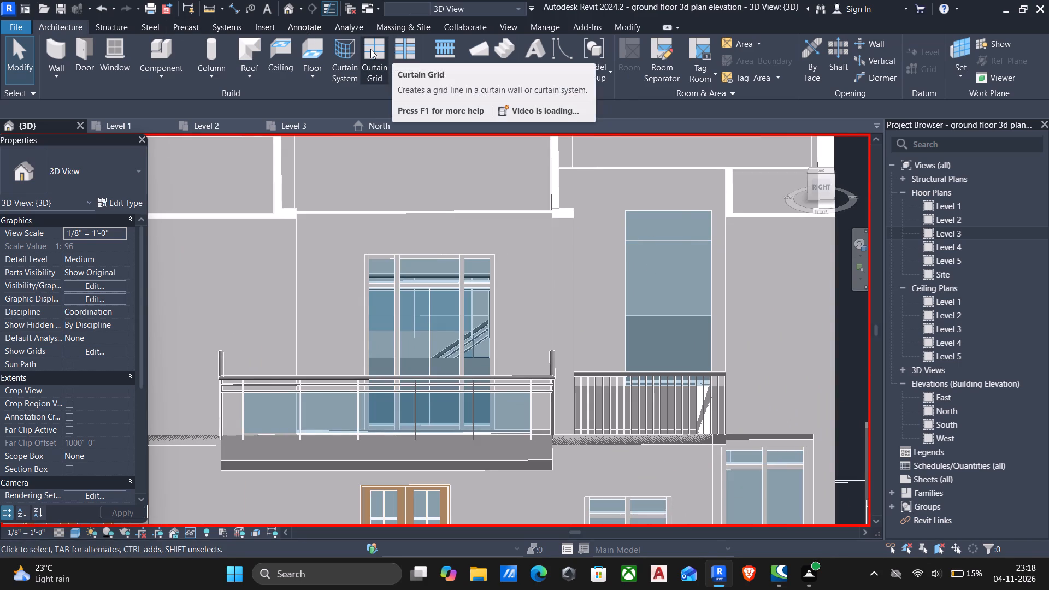
left_click(404, 46)
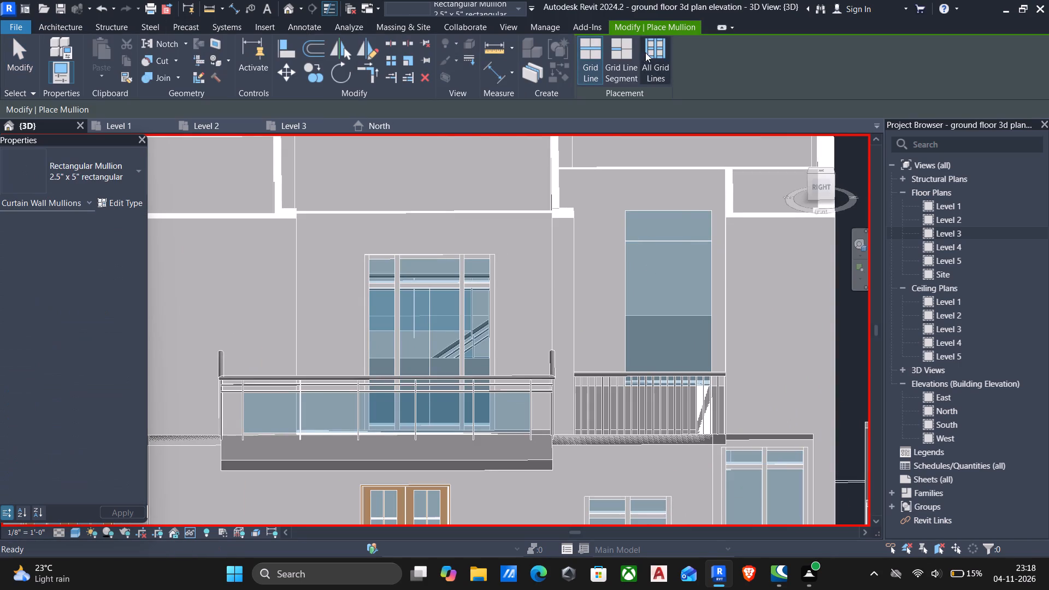
left_click(645, 52)
left_click(660, 237)
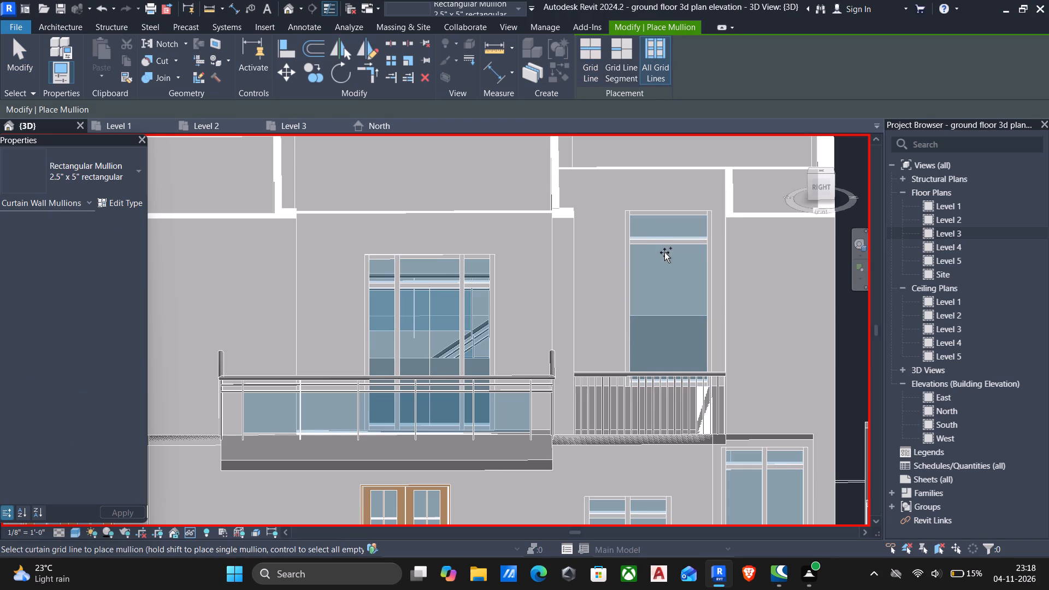
key("Escape")
scroll(690, 276, "up", 2)
key("Escape")
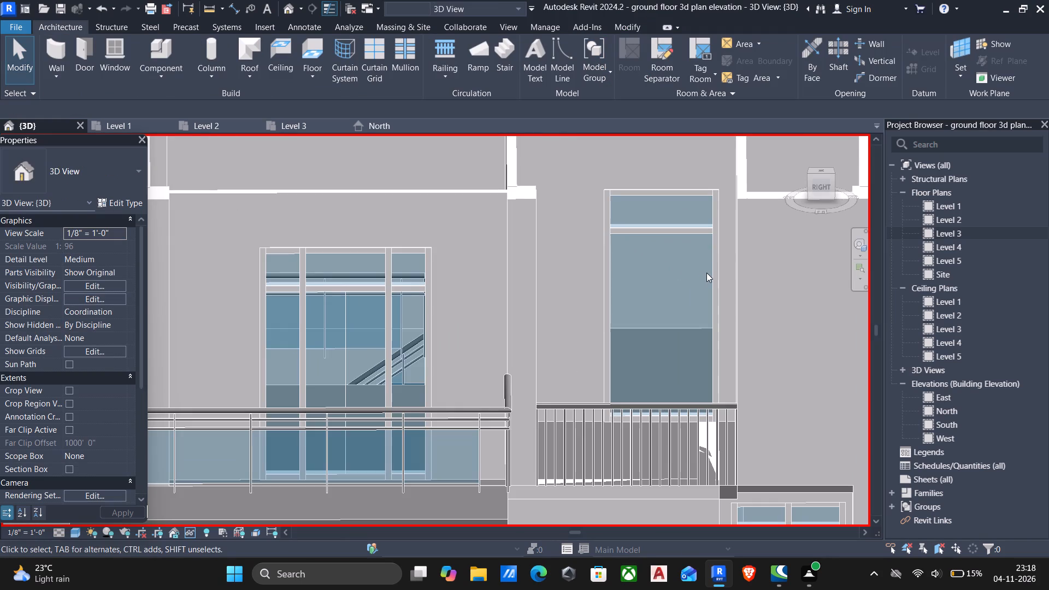
Replace the lower glazed panel of the small balcony's curtain wall with Door-Curtain-Wall-Double-Glass.
key("Tab")
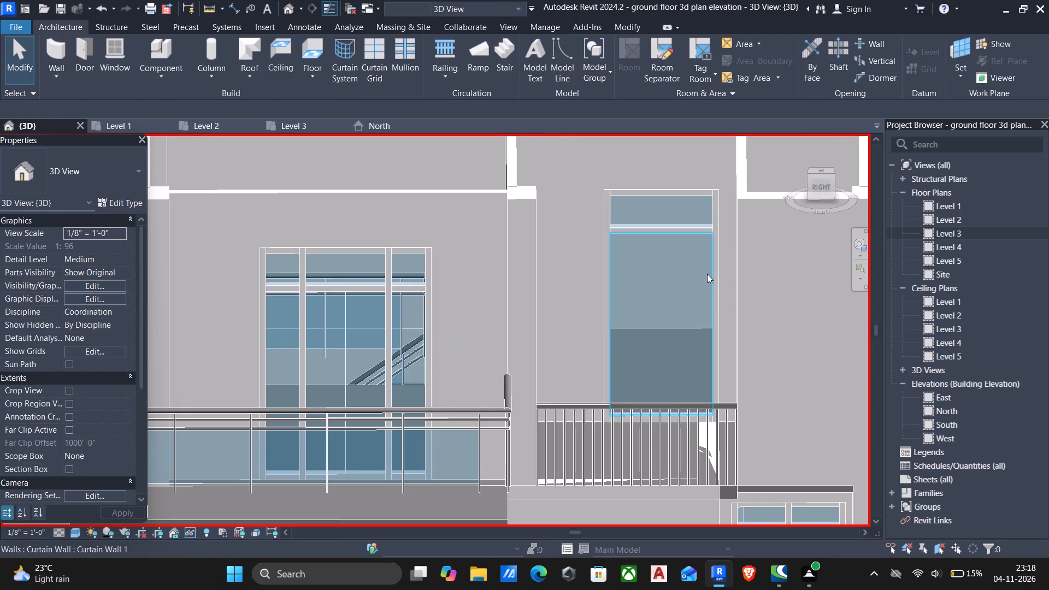
key("Tab")
key("Tab")
key("Tab")
key("Tab")
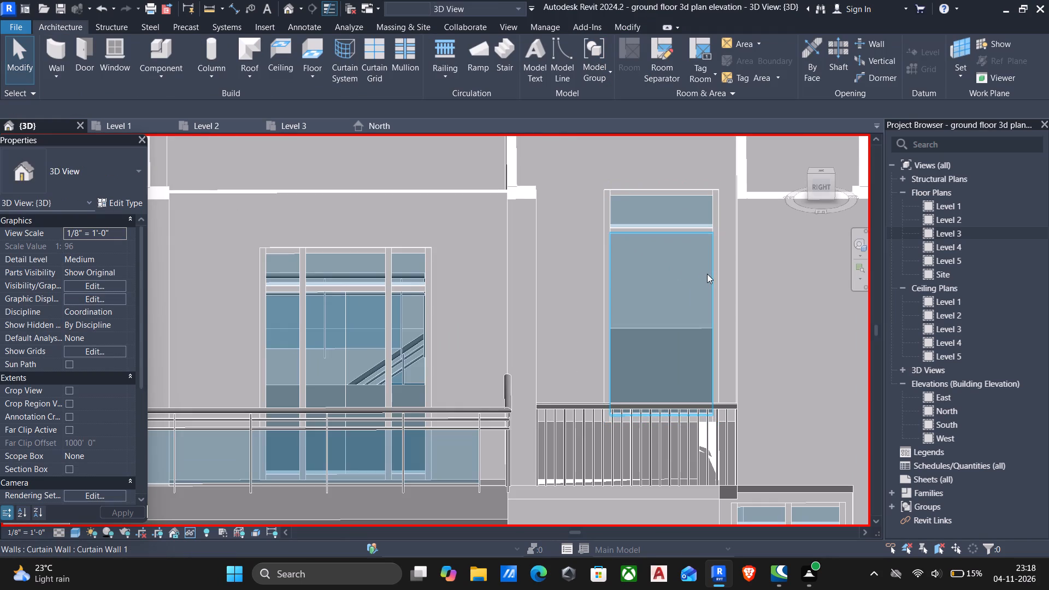
left_click(707, 274)
left_click(66, 180)
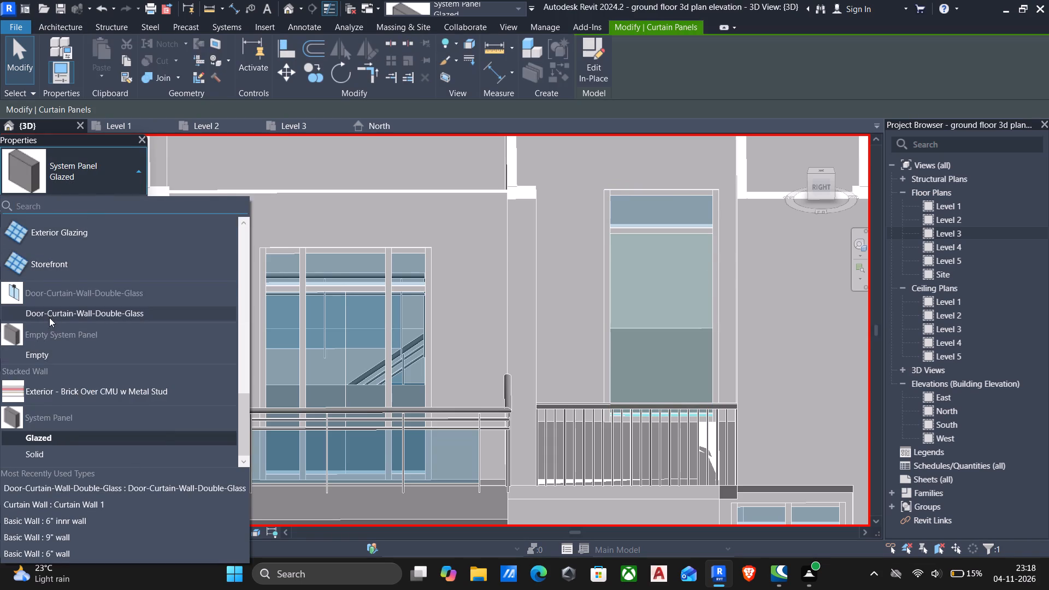
left_click(49, 316)
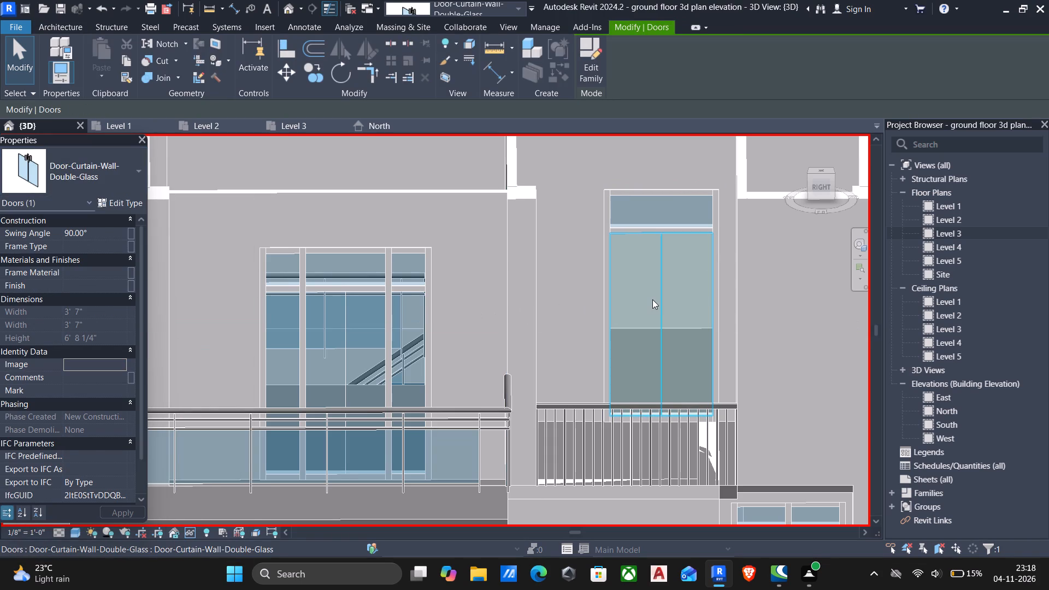
key("Escape")
Set the 3D view's detail level to Fine.
scroll(652, 299, "down", 7)
middle_click_drag(645, 310, 623, 345, "shift")
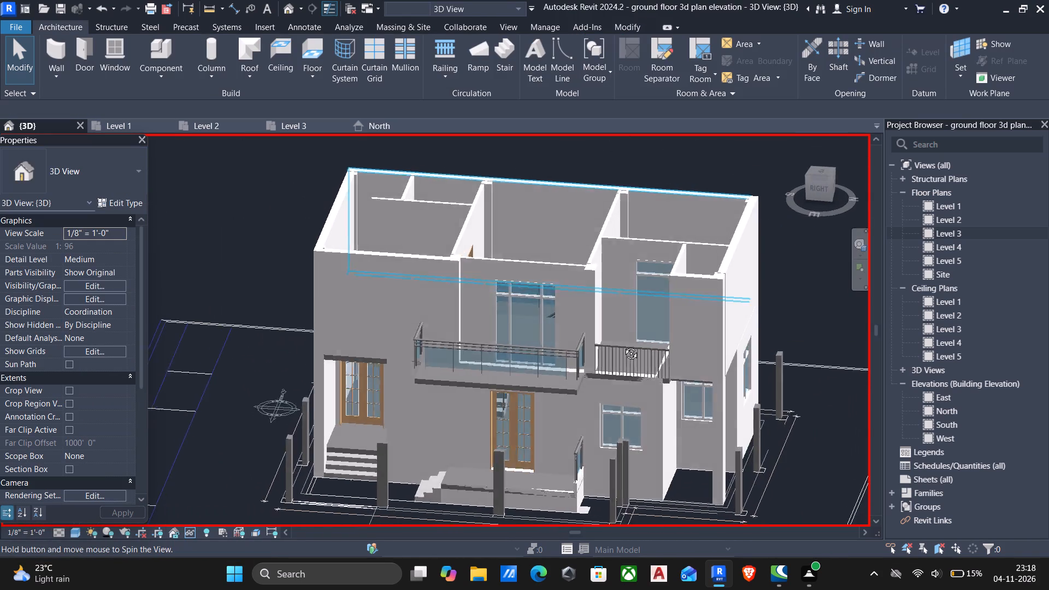
middle_click_drag(623, 345, 705, 355, "shift")
scroll(702, 328, "up", 4)
scroll(668, 315, "down", 4)
middle_click_drag(666, 318, 641, 319, "shift")
scroll(633, 318, "up", 1)
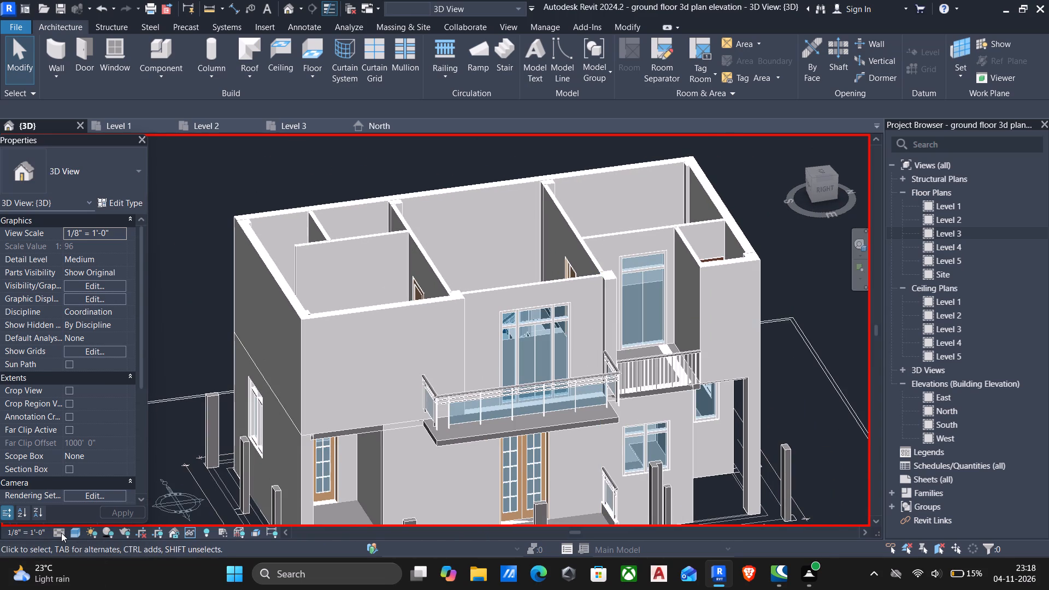
left_click(61, 533)
left_click(73, 521)
scroll(685, 268, "up", 5)
scroll(653, 298, "down", 5)
middle_click_drag(650, 300, 535, 372)
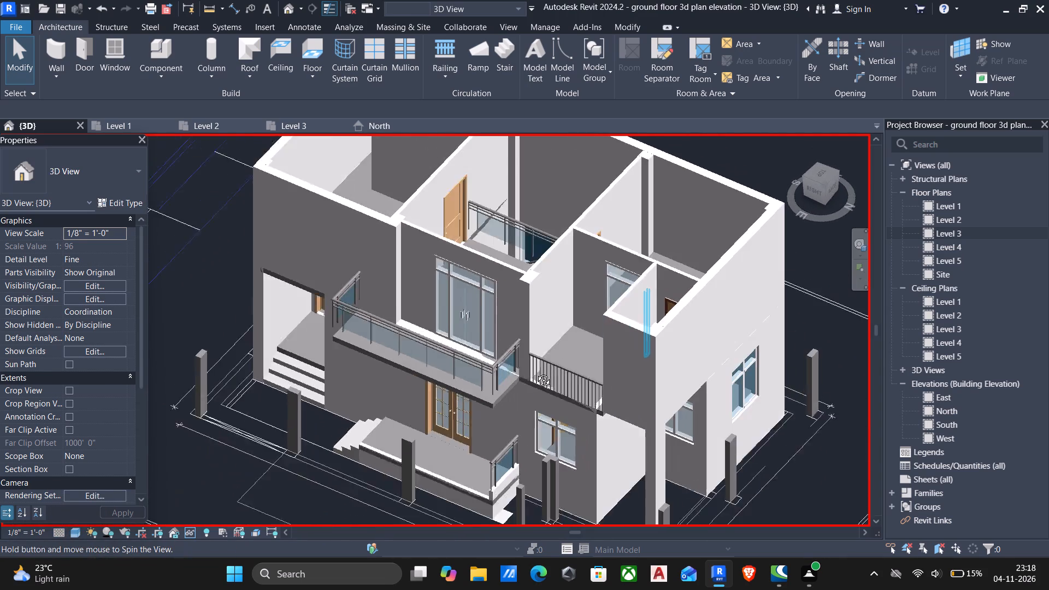
middle_click_drag(535, 372, 721, 388)
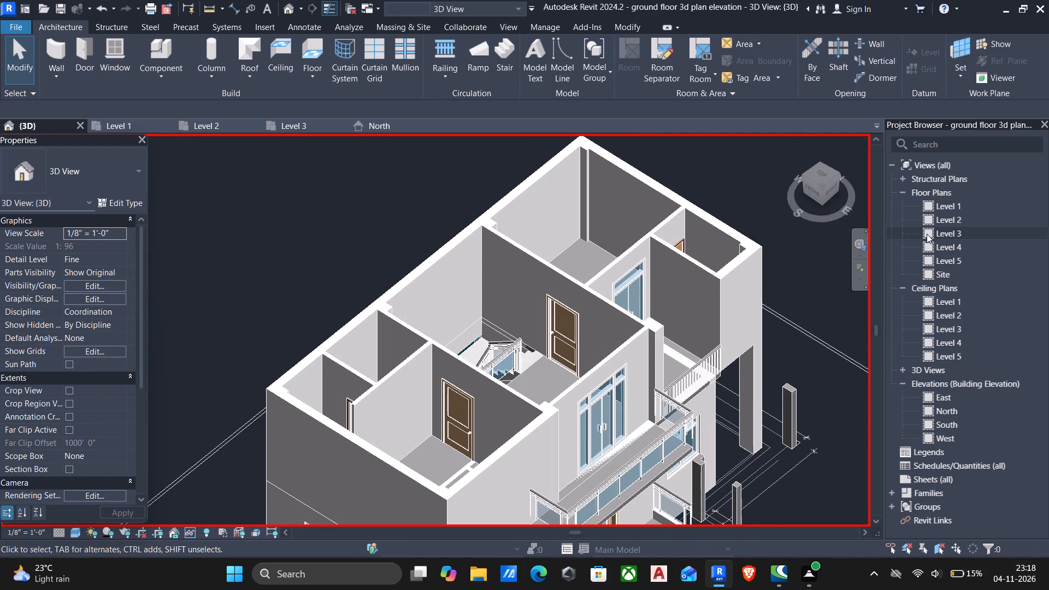
On Level 3, draw a Curtain Wall 1 segment about 2' long in the 6" inner wall beside the small balcony's door wall.
left_click(926, 234)
double_click(926, 234)
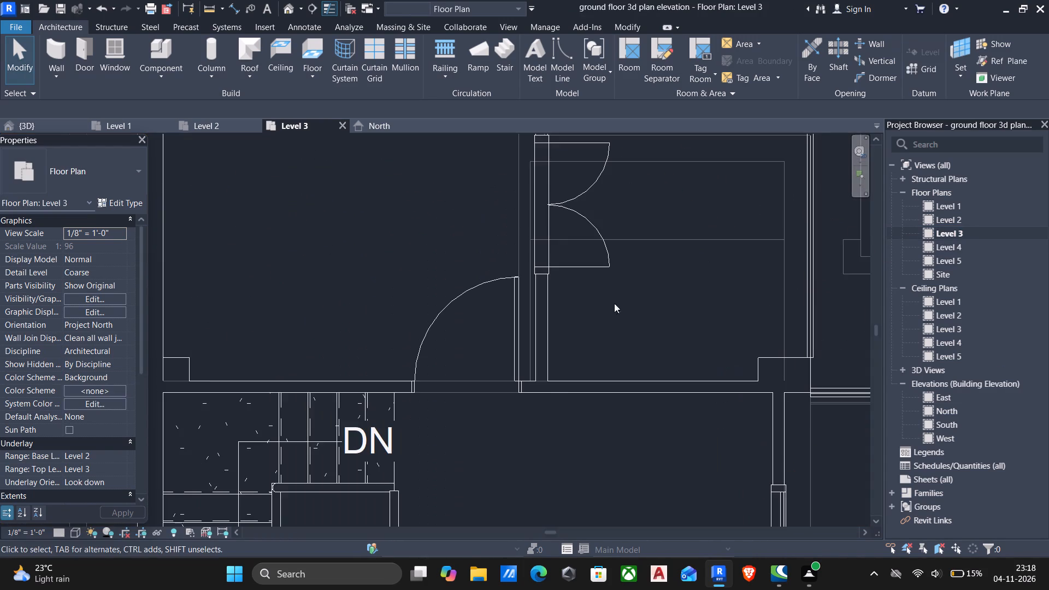
scroll(610, 327, "down", 6)
middle_click_drag(634, 364, 617, 350)
scroll(617, 350, "up", 3)
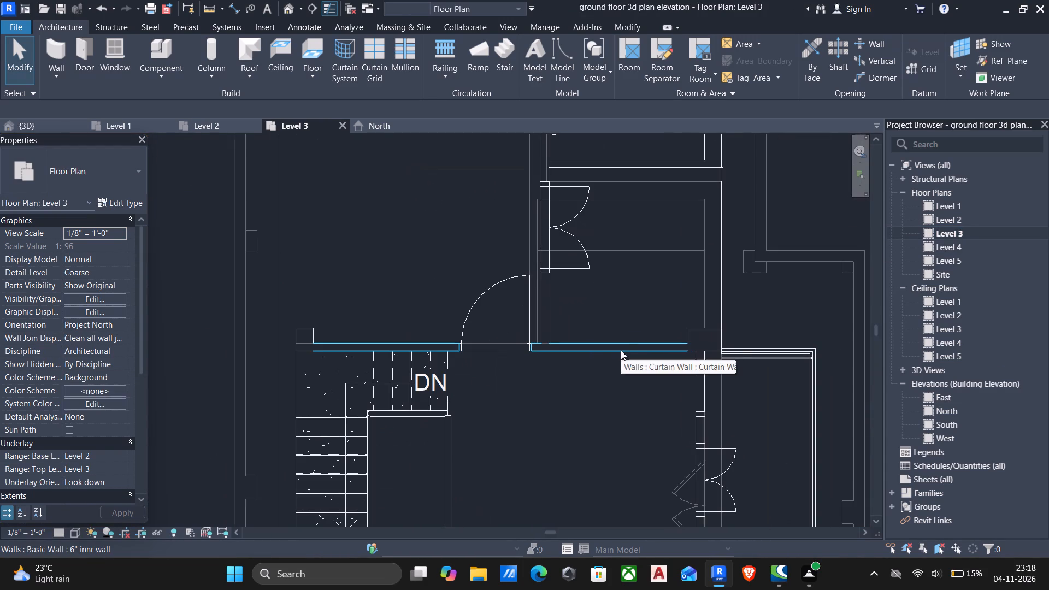
left_click(621, 350)
key("Escape")
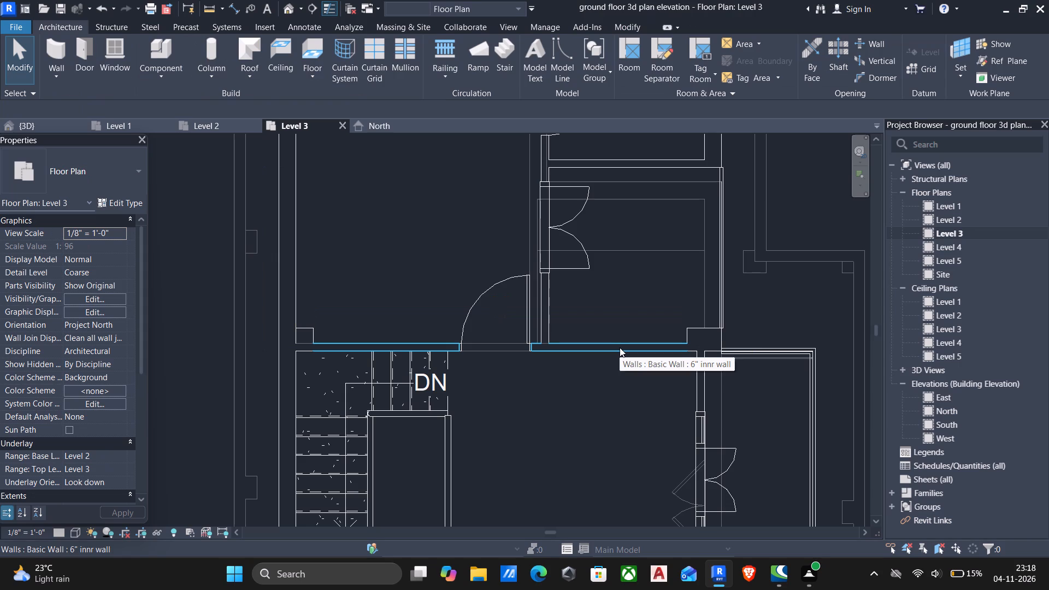
type("wa")
scroll(590, 355, "up", 5)
scroll(536, 343, "up", 2)
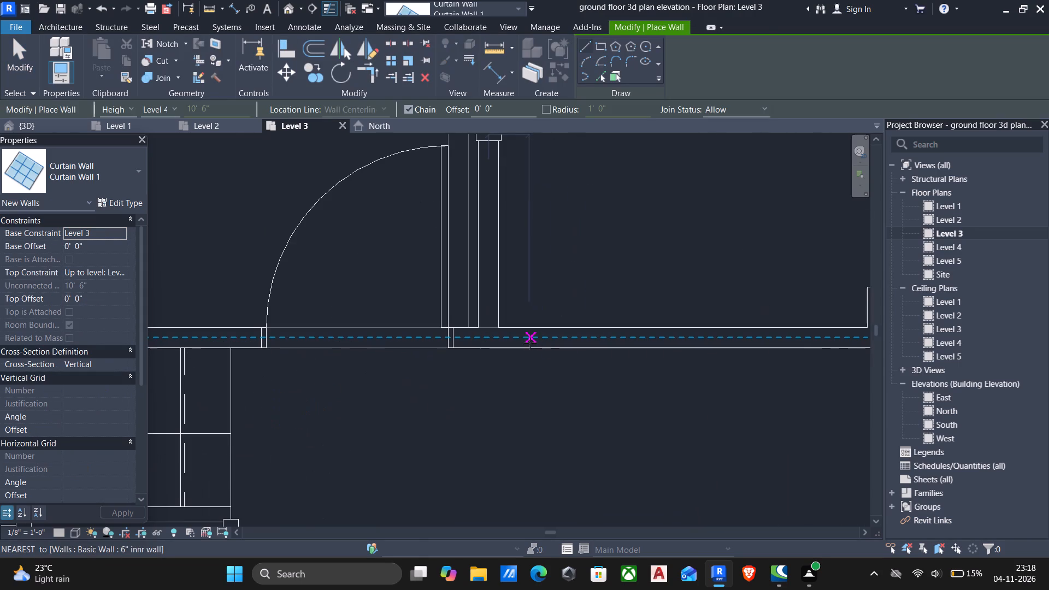
left_click(516, 343)
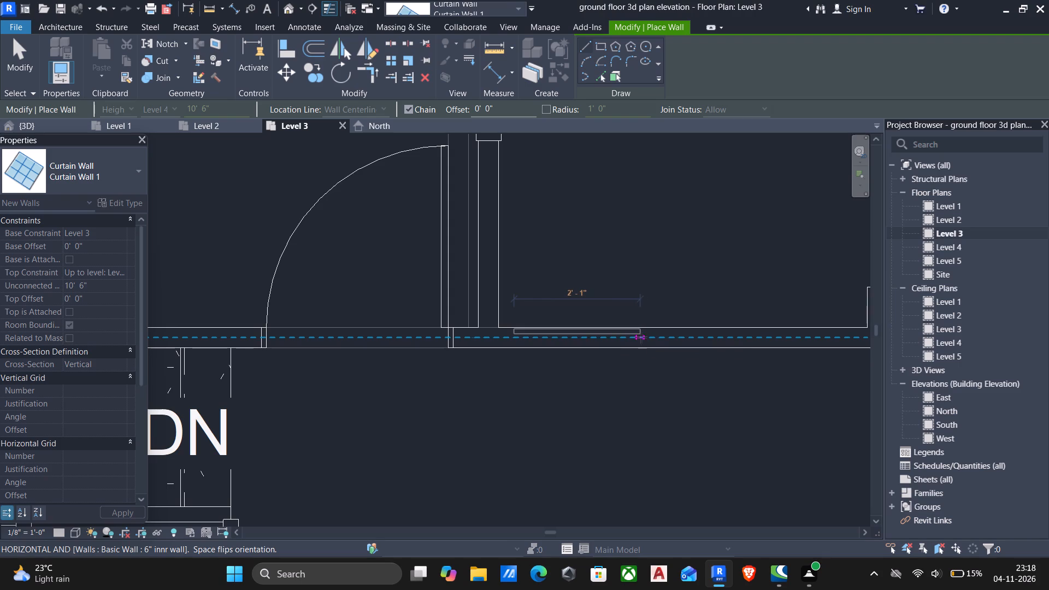
left_click(635, 338)
scroll(635, 338, "down", 4)
Draw a second Curtain Wall 1 segment 2' long in the same inner wall, starting at the column corner.
middle_click_drag(635, 339, 513, 347)
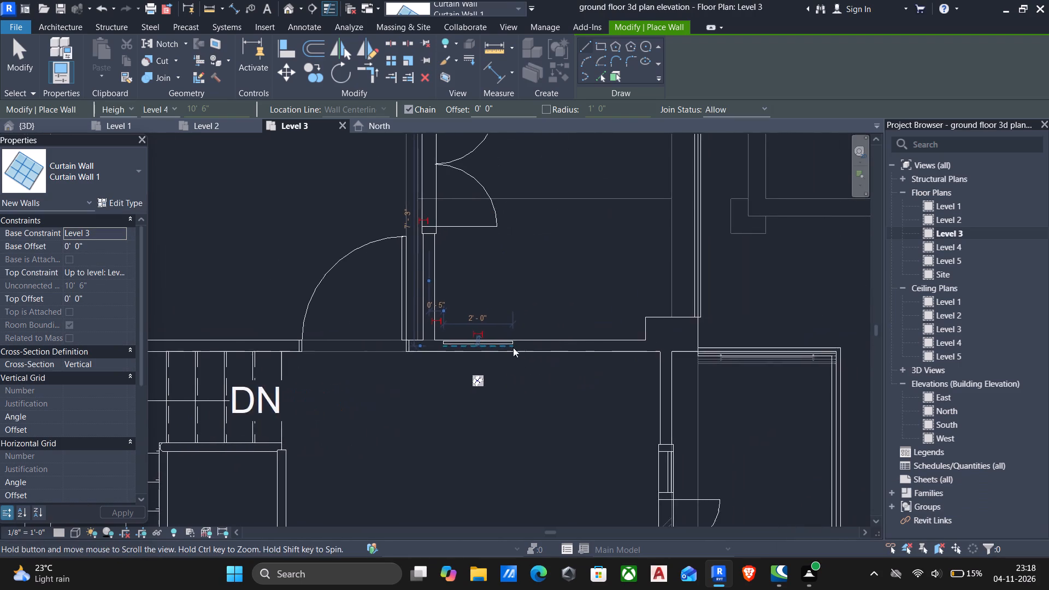
scroll(618, 343, "up", 7)
left_click(681, 347)
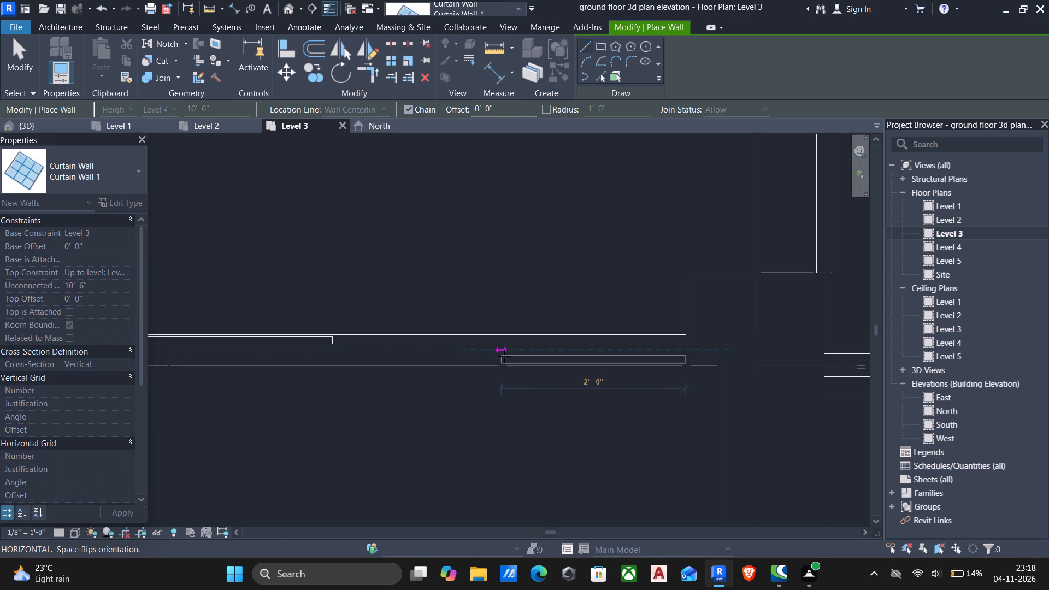
left_click(503, 356)
key("Escape")
scroll(505, 354, "down", 2)
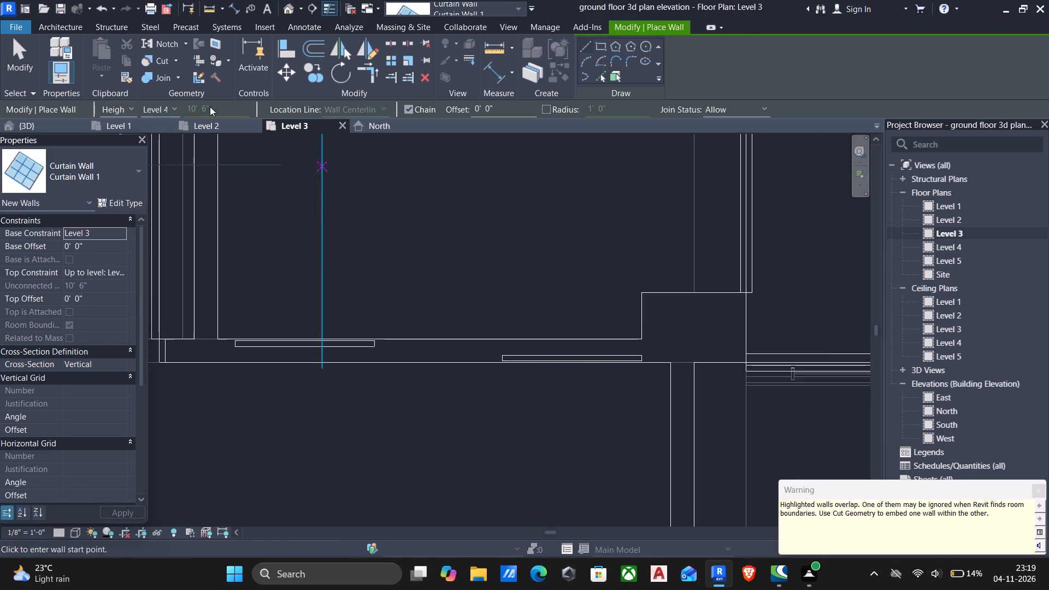
Cut the 6" inner wall with both 2' curtain walls using Cut Geometry.
left_click(157, 58)
key("Escape")
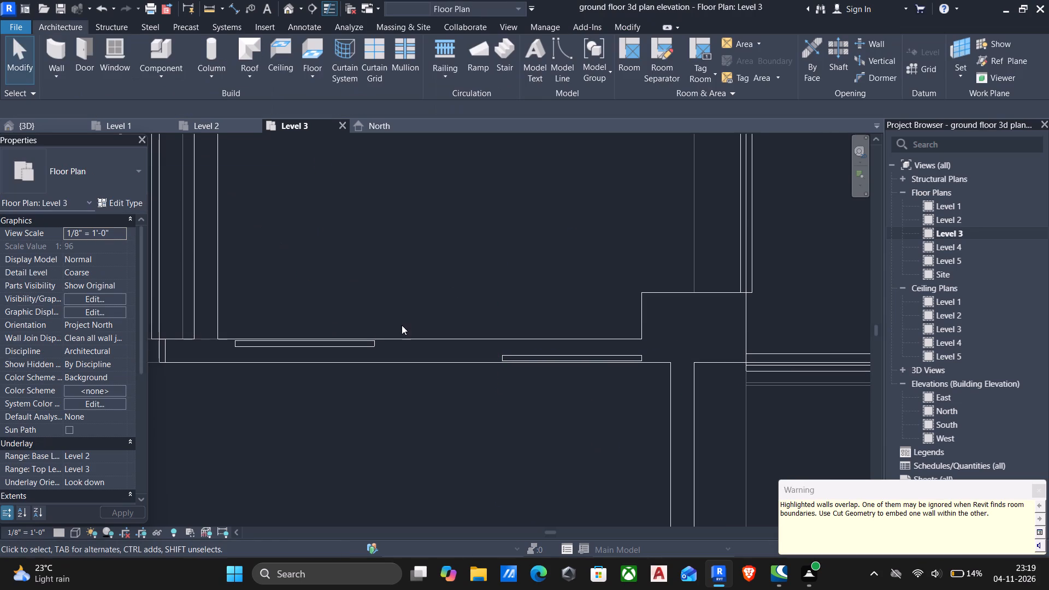
key("l")
key("i")
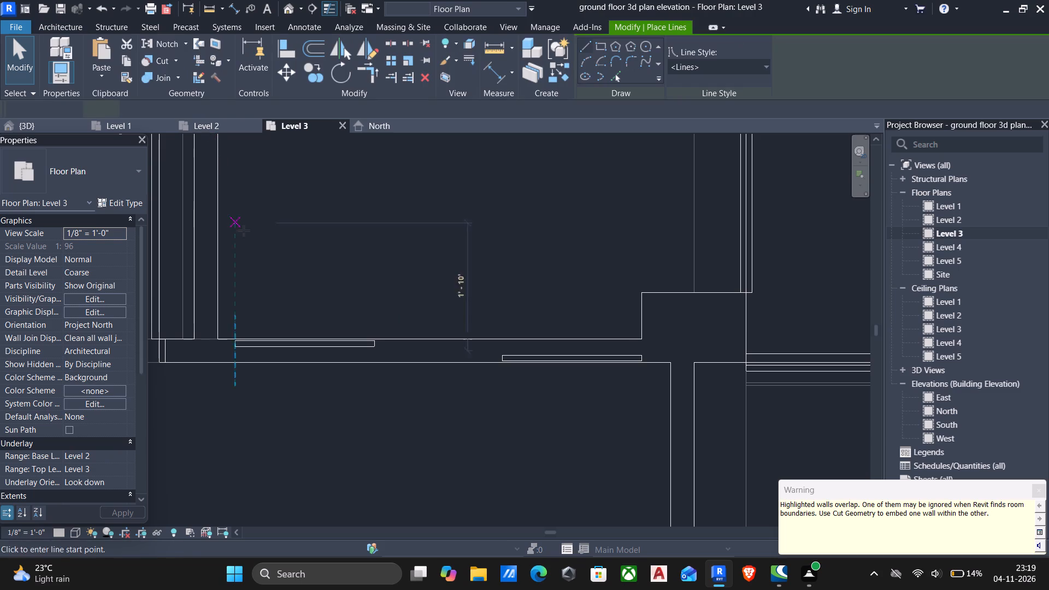
left_click(159, 61)
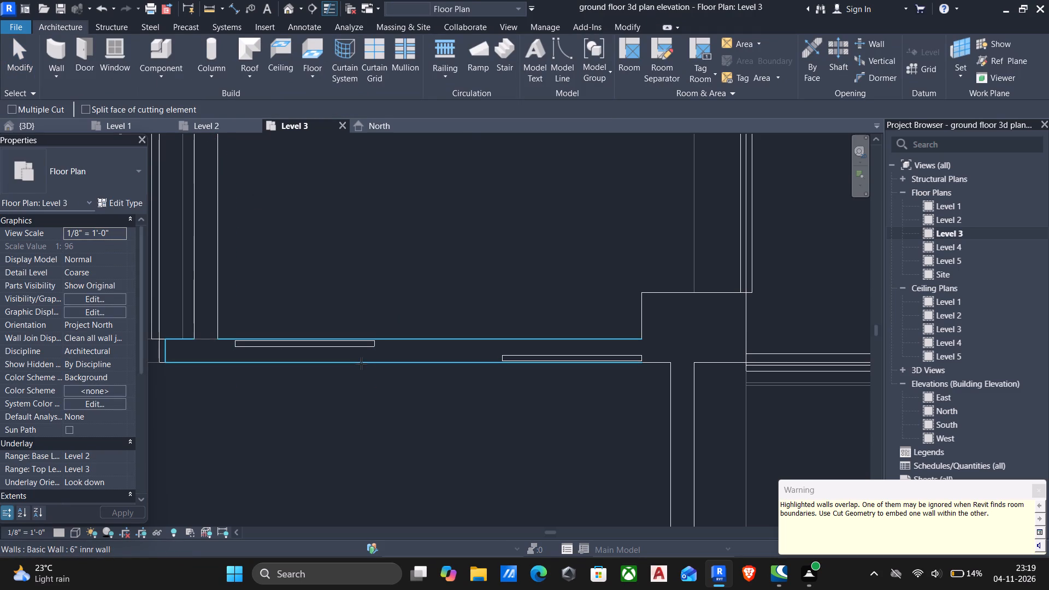
left_click(361, 363)
left_click(348, 349)
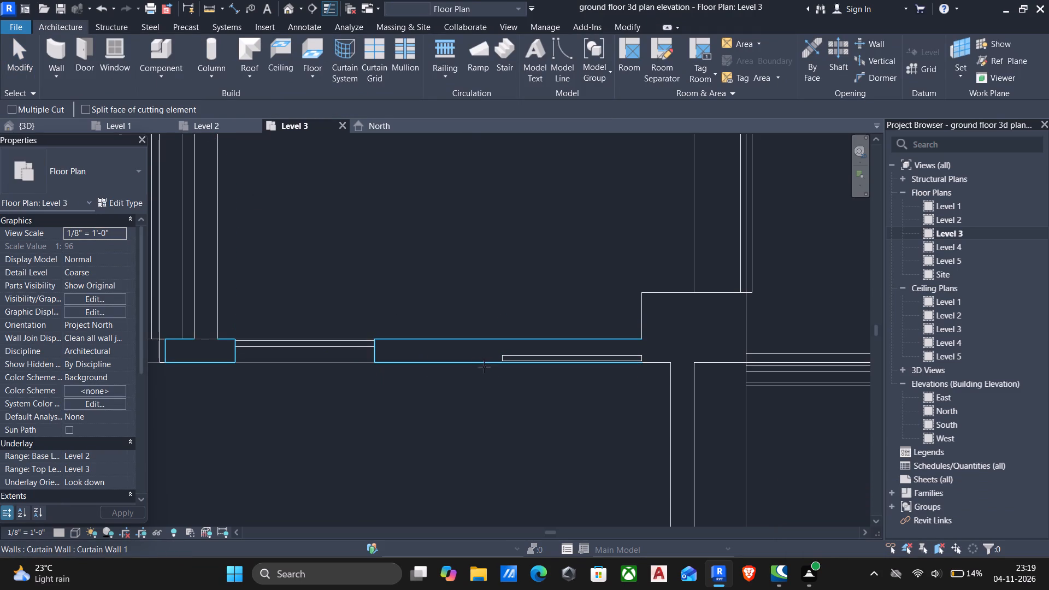
left_click(478, 365)
left_click(515, 357)
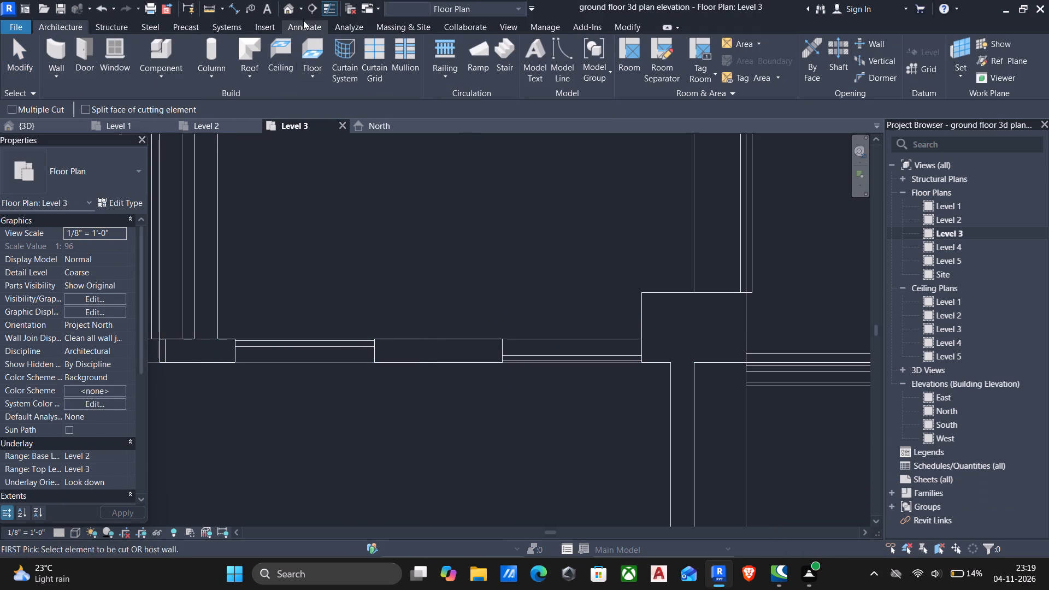
In 3D, set the column-side curtain wall's base offset to 3' and top offset to -3'.
left_click(288, 9)
scroll(553, 291, "down", 1)
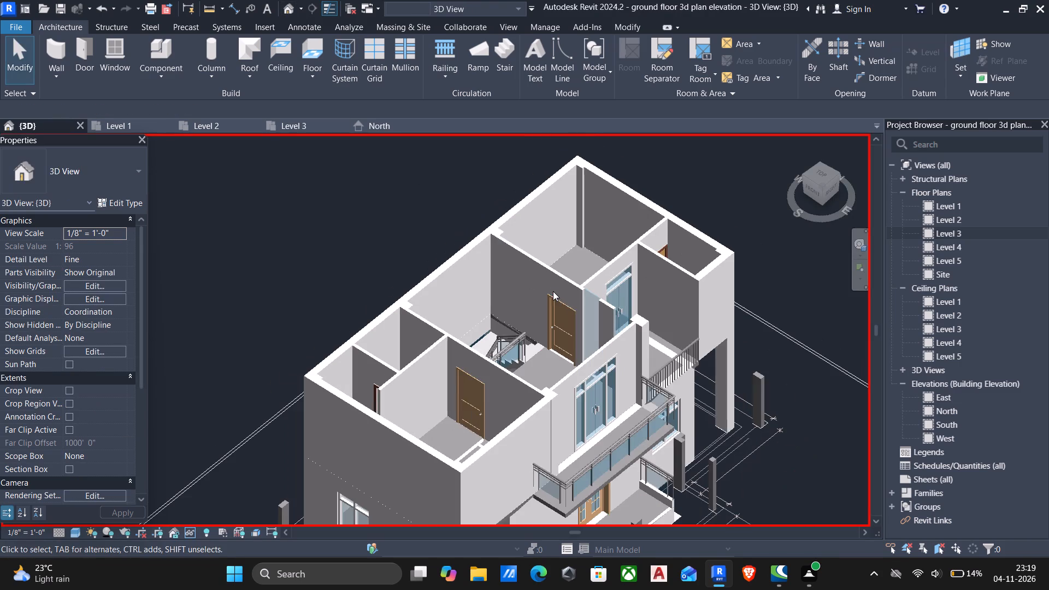
key("Escape")
scroll(570, 294, "down", 6)
middle_click_drag(581, 302, 400, 296, "shift")
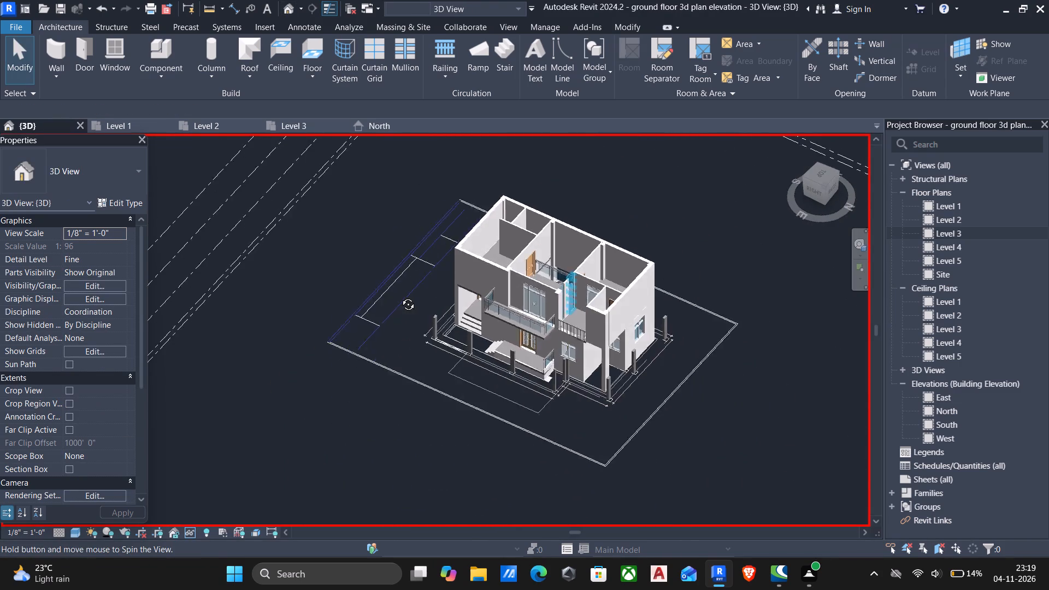
middle_click_drag(400, 296, 400, 296, "shift")
scroll(563, 286, "up", 7)
scroll(596, 288, "down", 3, "shift")
middle_click_drag(593, 292, 523, 289, "shift")
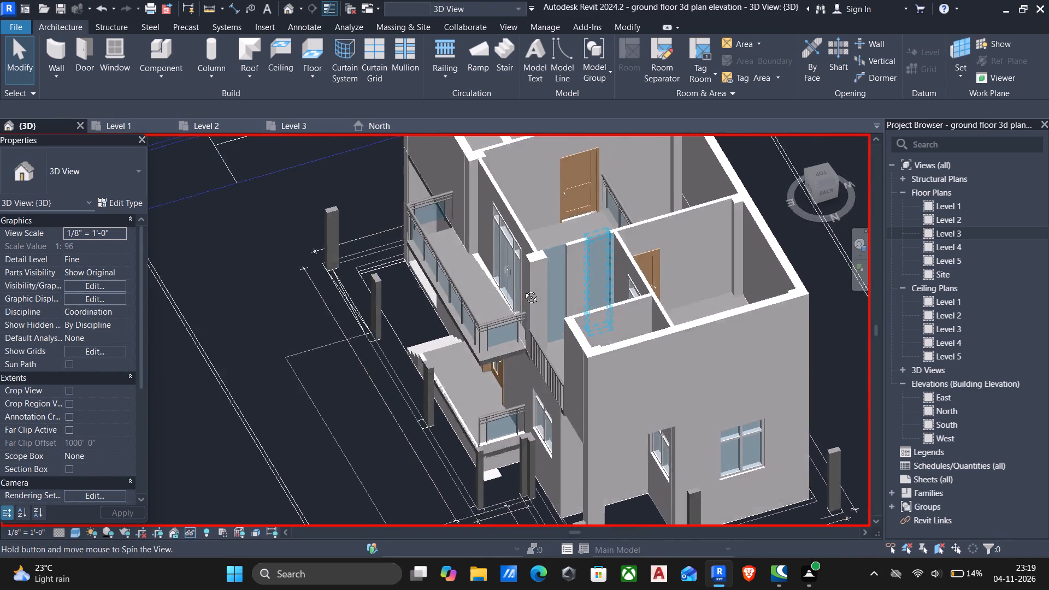
middle_click_drag(523, 289, 542, 263, "shift")
scroll(555, 267, "up", 6)
key("Escape")
left_click(544, 234)
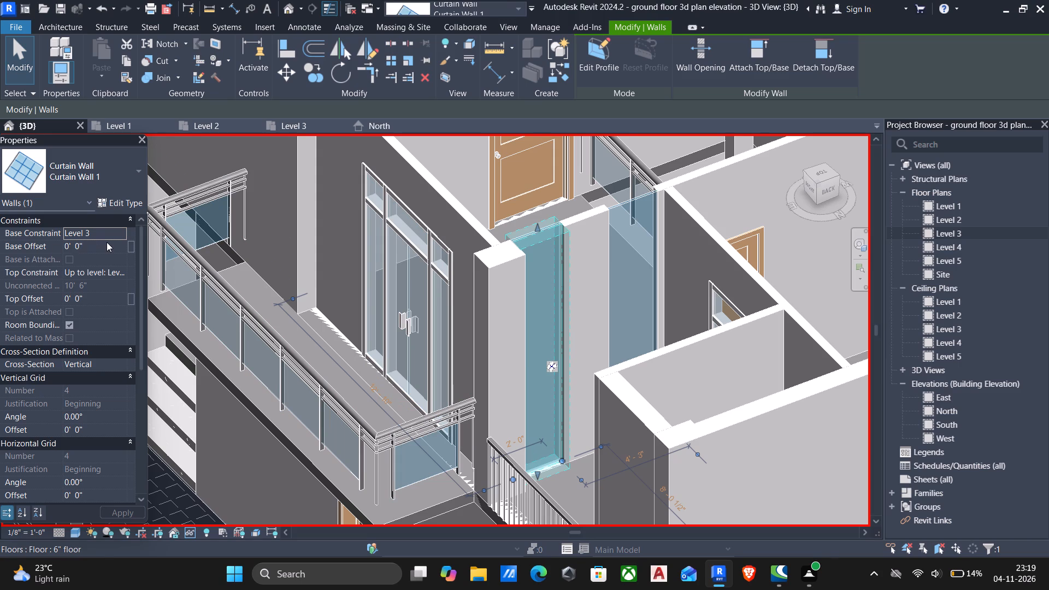
left_click(107, 242)
type("3'")
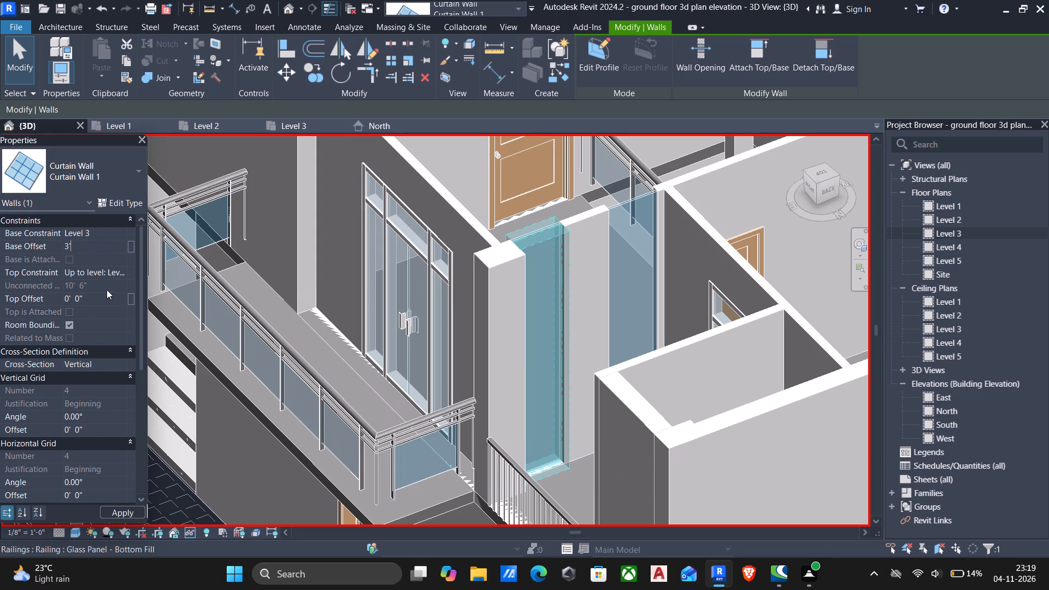
left_click(104, 296)
type("-3")
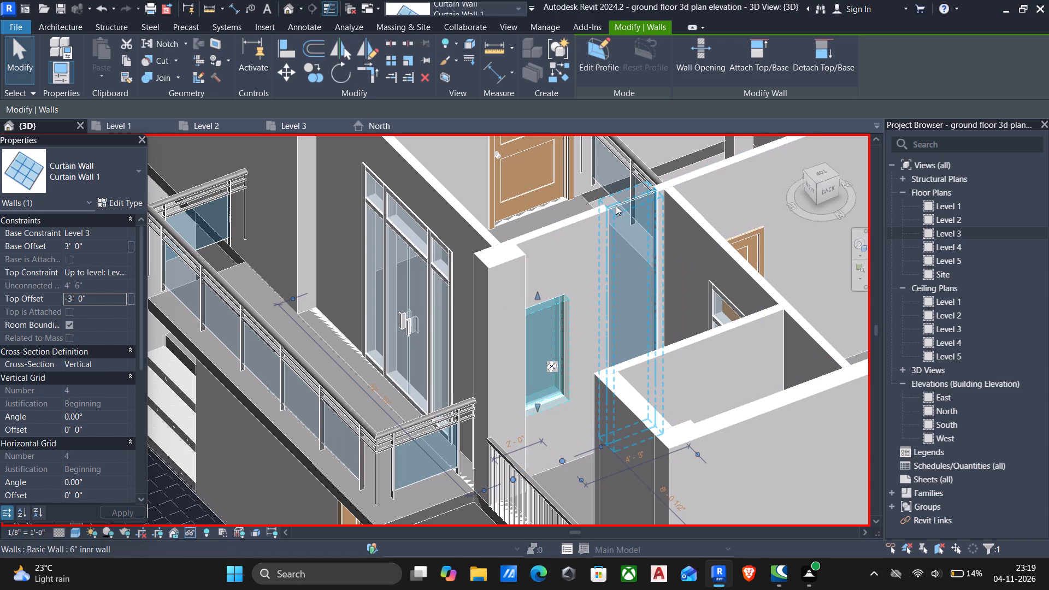
key("Escape")
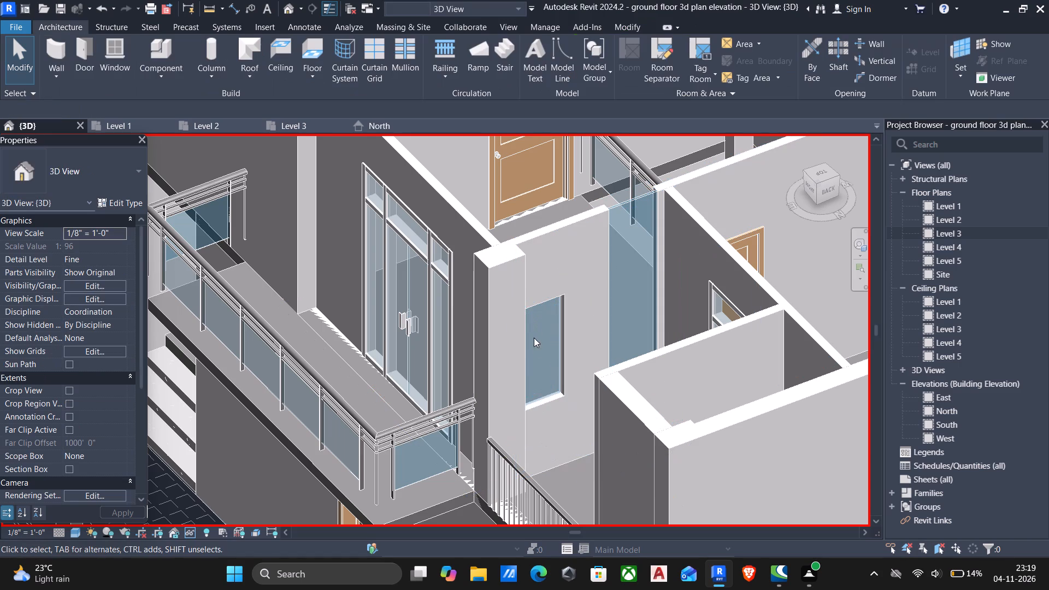
Align the top edge of the other full-height 2' curtain wall with the top of the shortened one.
type("al")
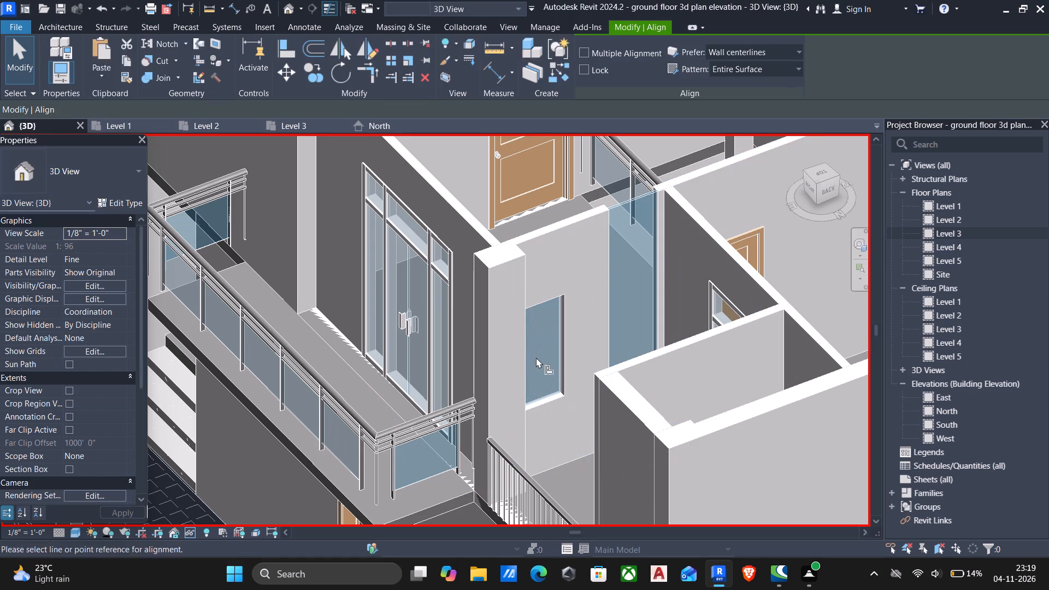
left_click(537, 312)
left_click(630, 202)
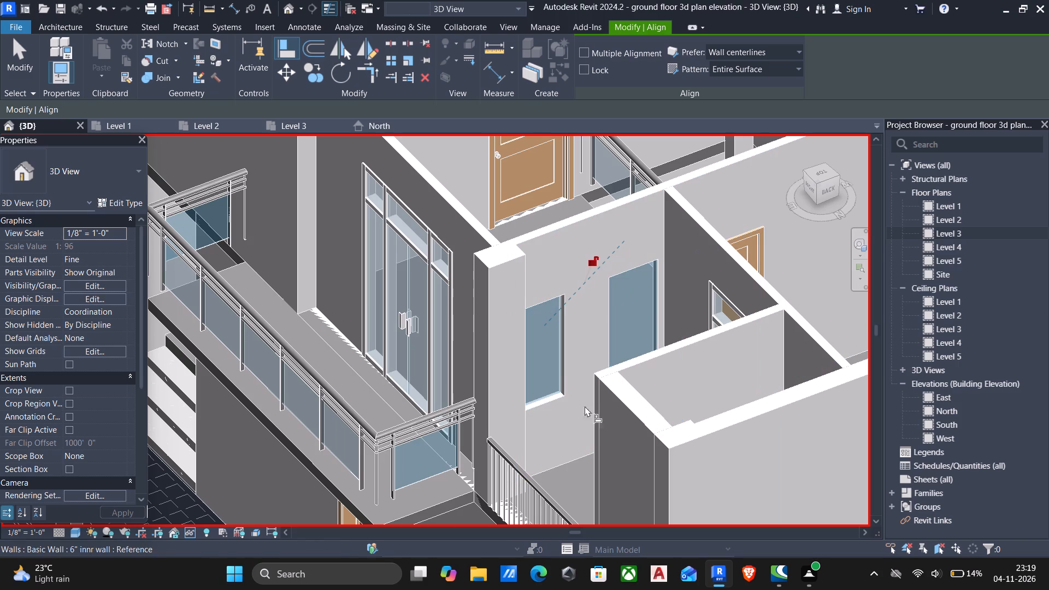
Align the bottom edge of the second 2' curtain wall with the bottom of the shortened column-side one.
left_click(549, 403)
scroll(563, 396, "down", 3)
middle_click_drag(563, 396, 571, 411, "shift")
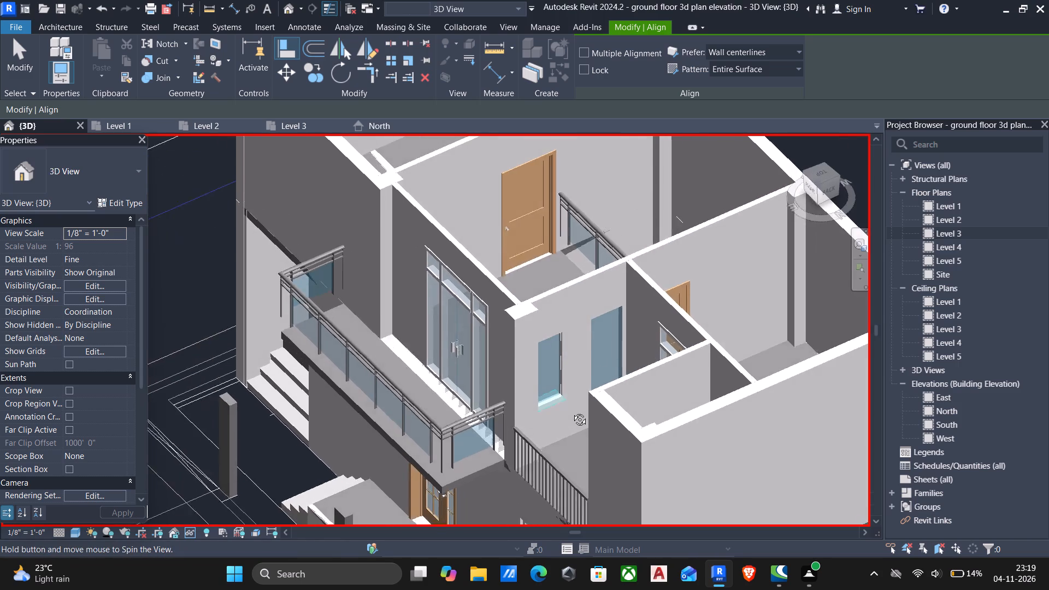
middle_click_drag(571, 411, 593, 418, "shift")
left_click(598, 423)
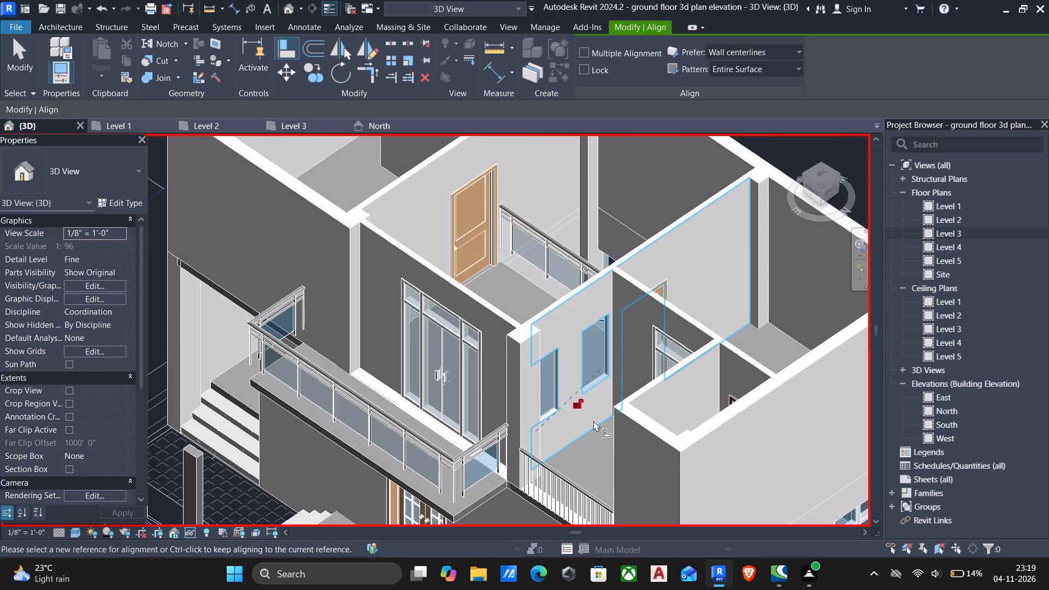
key("Escape")
scroll(586, 417, "down", 1)
middle_click_drag(585, 417, 501, 411, "shift")
scroll(566, 347, "up", 6)
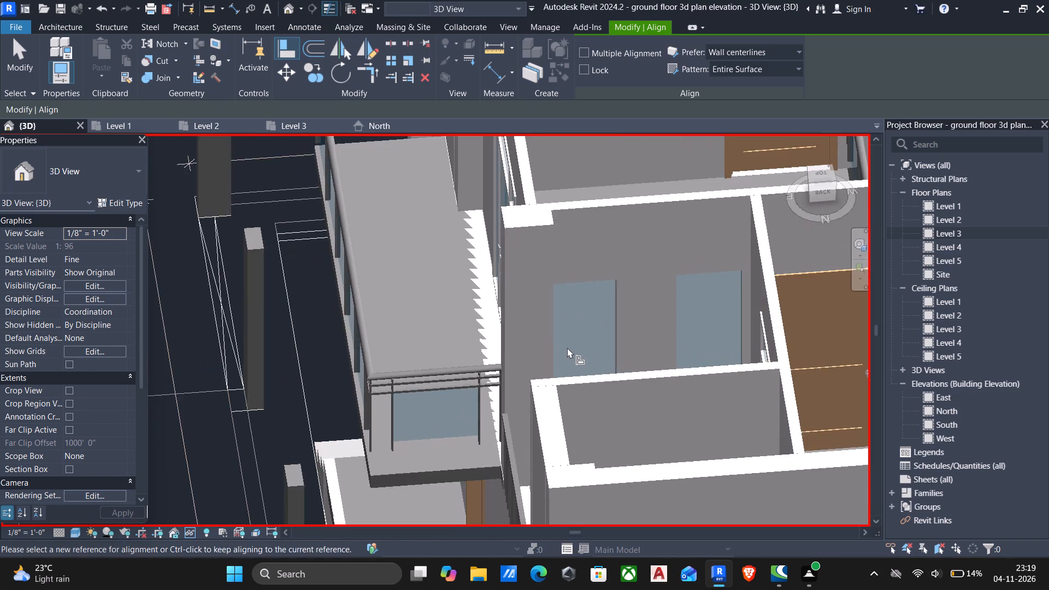
scroll(570, 351, "down", 2, "shift")
middle_click_drag(570, 351, 601, 340, "shift")
key("shift+Escape")
key("shift+Escape")
key("shift+Escape")
key("shift+Escape")
key("shift+Escape")
scroll(598, 331, "up", 6, "shift")
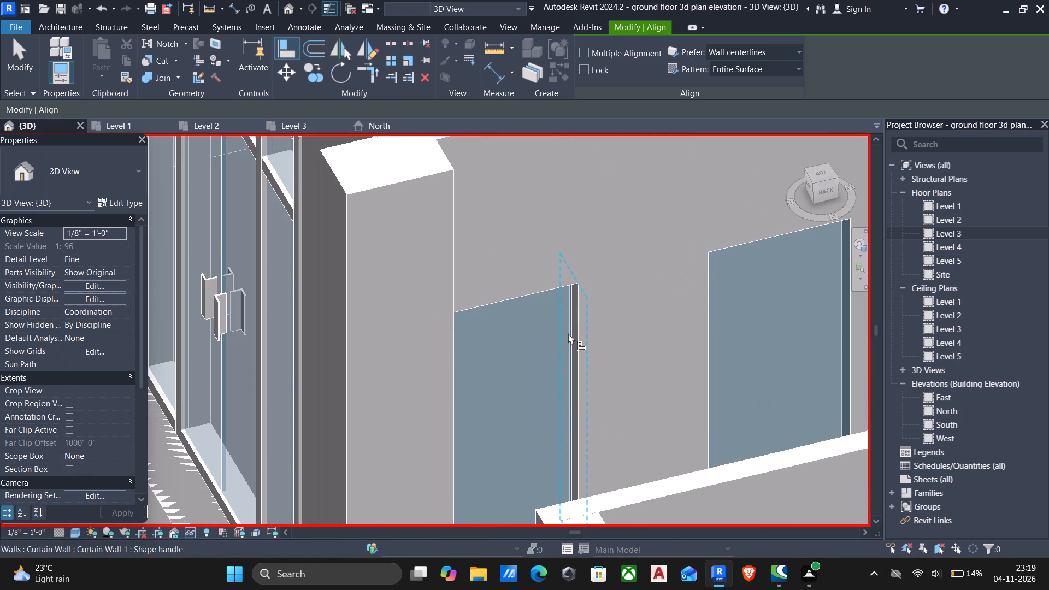
key("Escape")
Examine the two narrow curtain-wall windows in the inner wall from several 3D angles.
scroll(562, 339, "down", 1)
middle_click_drag(561, 339, 562, 300)
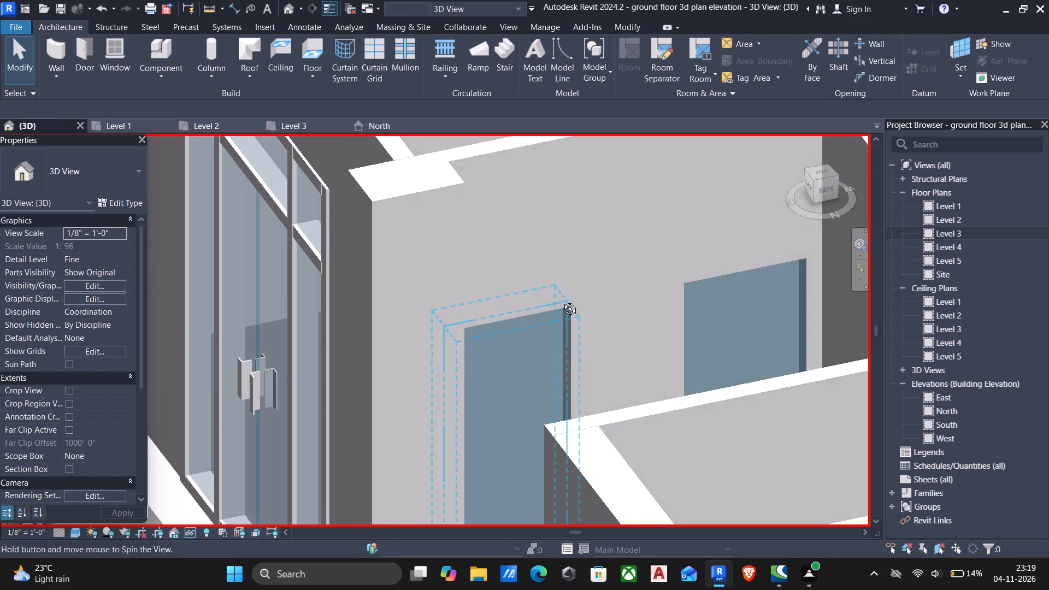
middle_click_drag(562, 300, 553, 257)
scroll(550, 264, "up", 1)
scroll(544, 275, "down", 5)
middle_click_drag(543, 284, 571, 311, "shift")
scroll(572, 311, "down", 2)
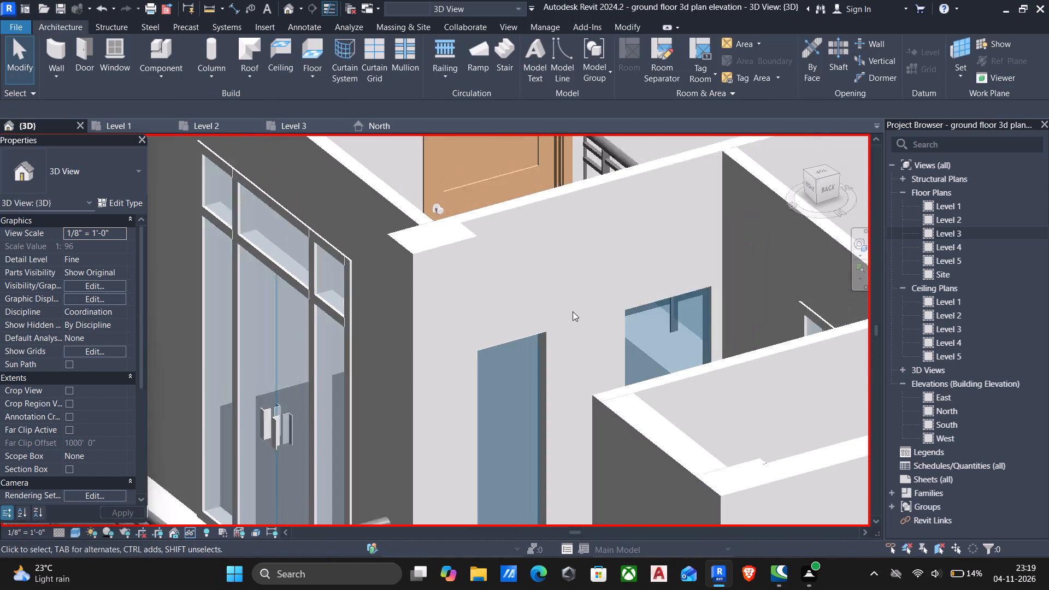
scroll(573, 311, "down", 2)
middle_click_drag(573, 311, 532, 268)
middle_click_drag(530, 275, 539, 304, "shift")
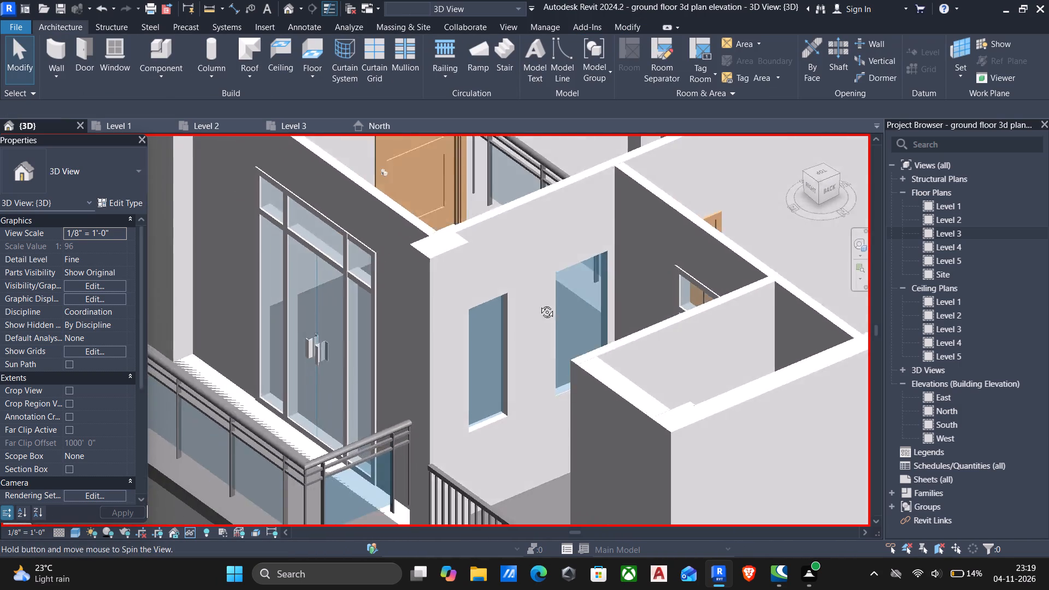
middle_click_drag(539, 304, 585, 290, "shift")
scroll(585, 321, "down", 1)
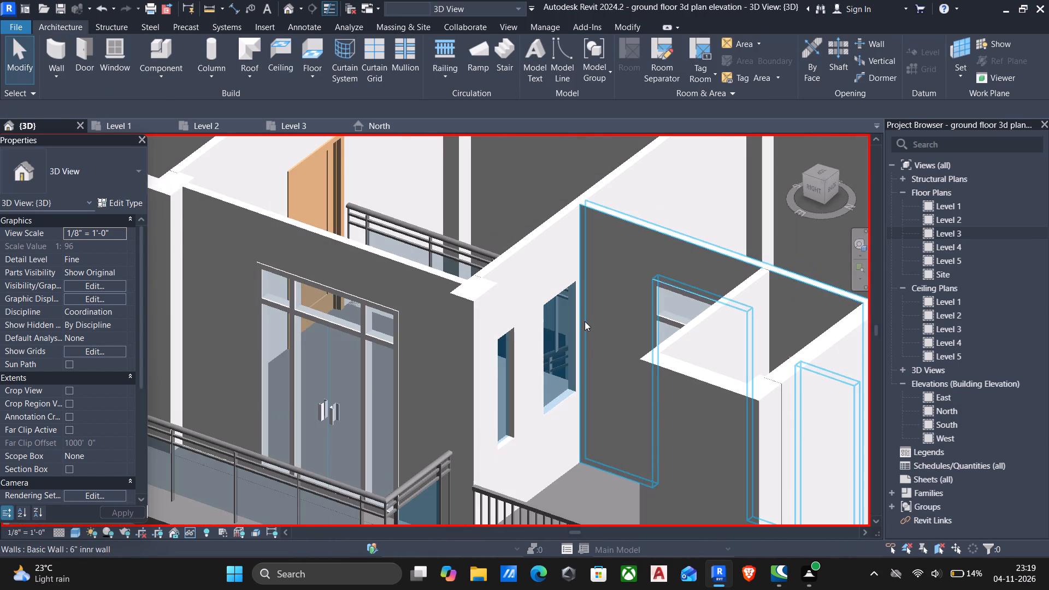
middle_click_drag(584, 322, 544, 351, "shift")
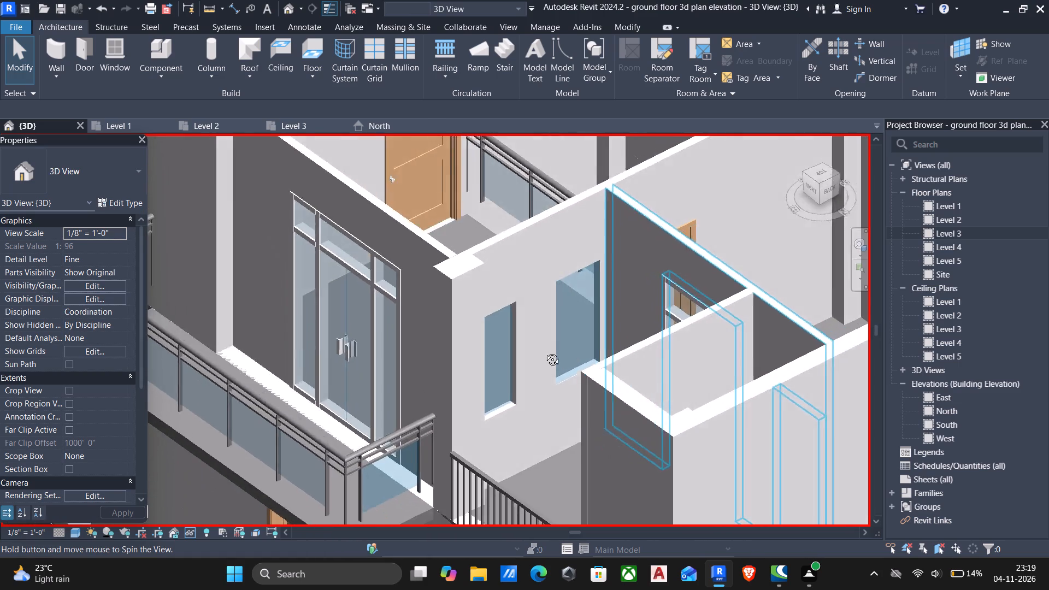
middle_click_drag(544, 351, 516, 329, "shift")
scroll(510, 321, "up", 4)
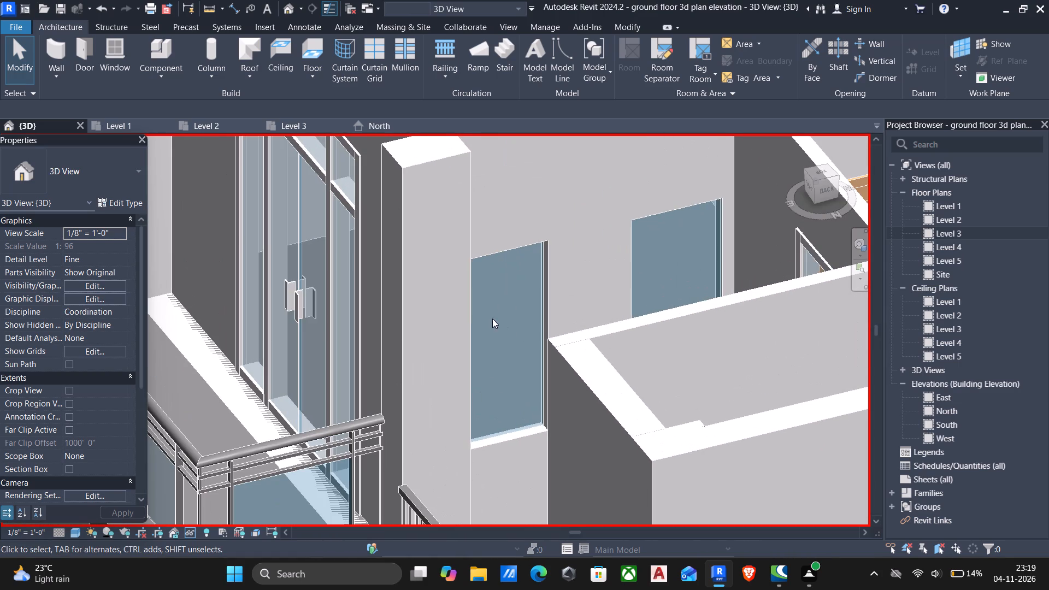
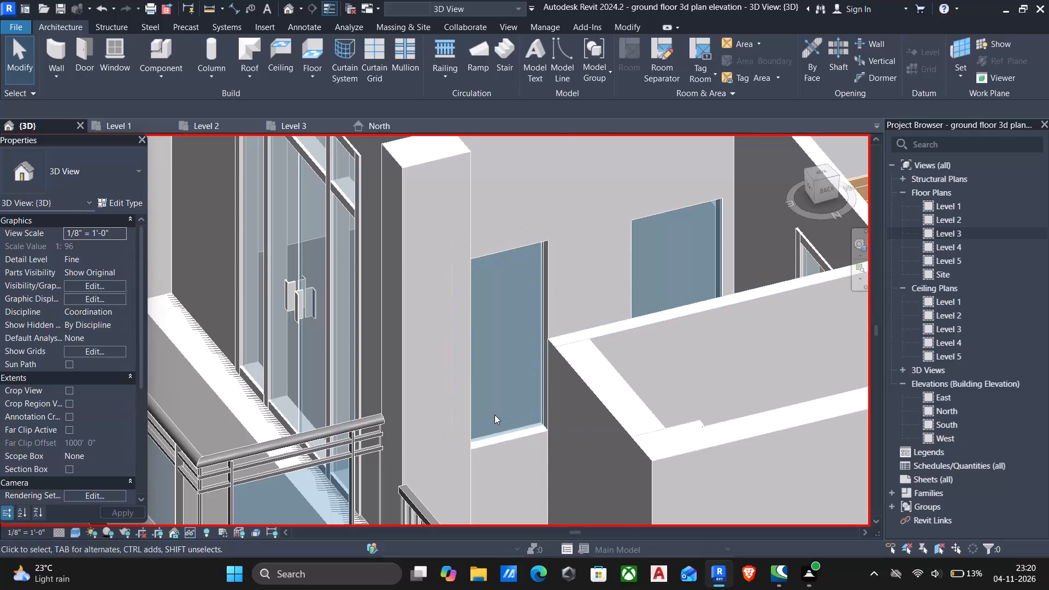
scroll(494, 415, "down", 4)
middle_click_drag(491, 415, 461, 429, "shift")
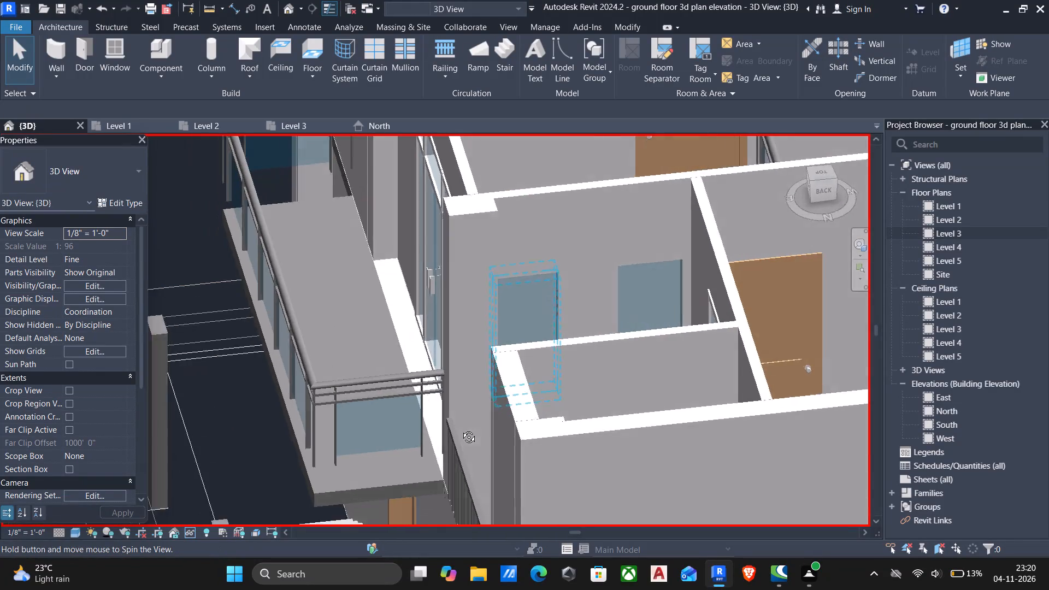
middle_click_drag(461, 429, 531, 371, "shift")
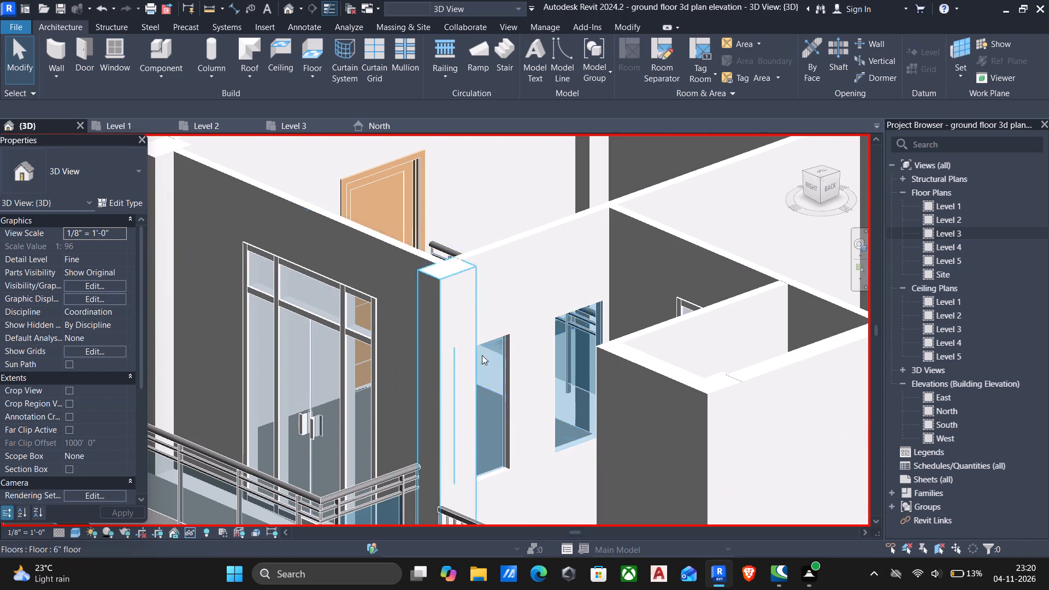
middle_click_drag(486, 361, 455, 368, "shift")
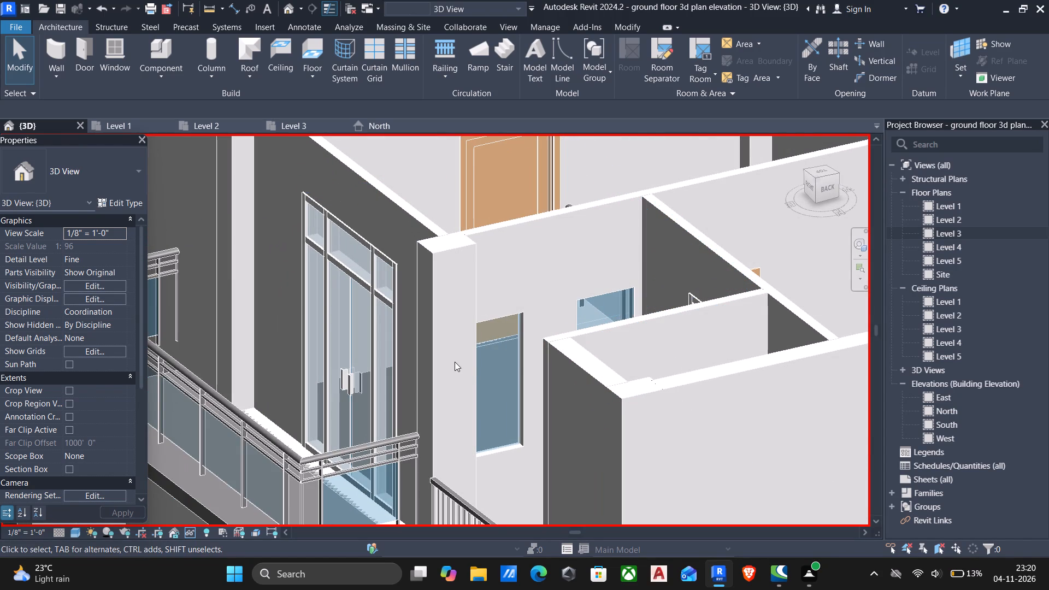
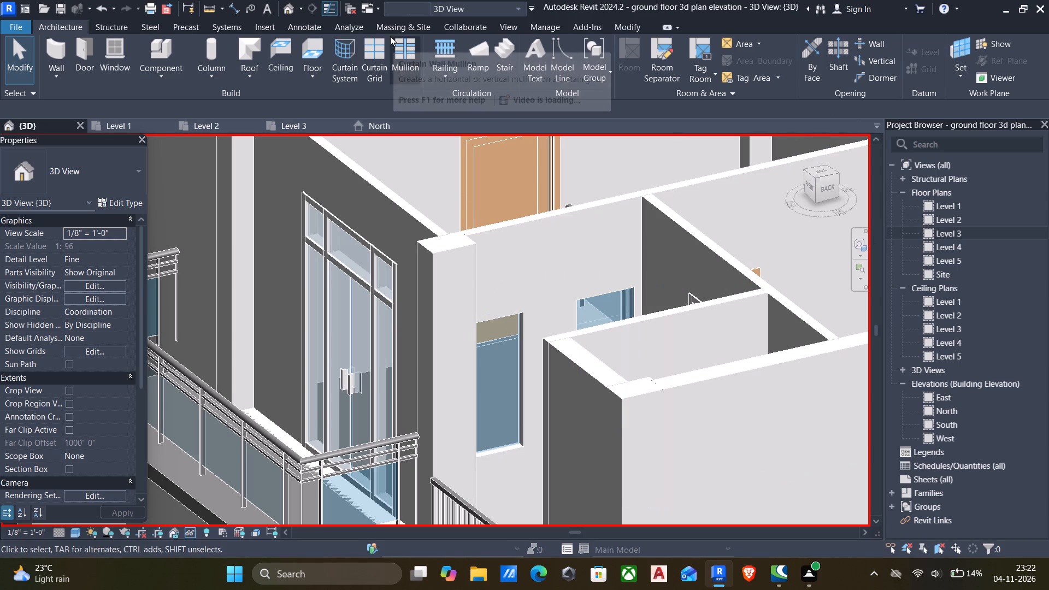
Add a horizontal curtain grid line across each of the two narrow curtain-wall windows beside the small balcony.
left_click(370, 55)
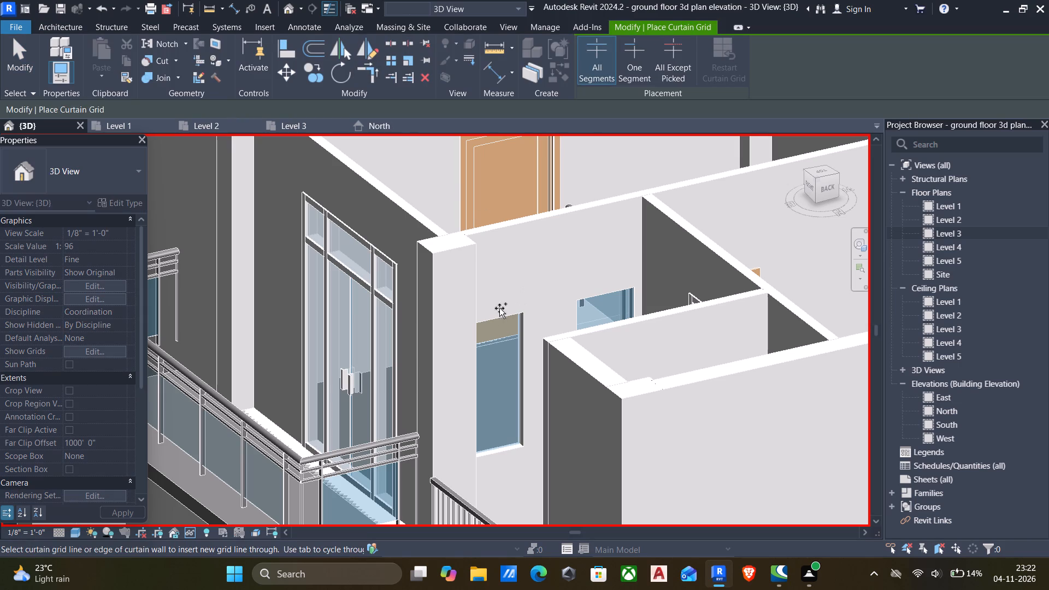
scroll(499, 323, "up", 4)
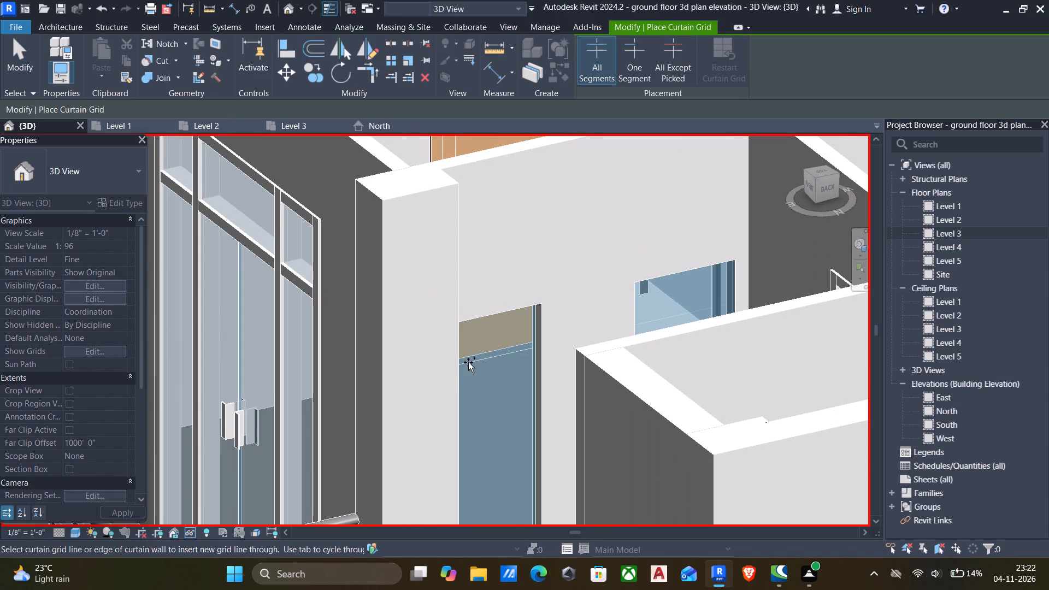
scroll(481, 376, "down", 4)
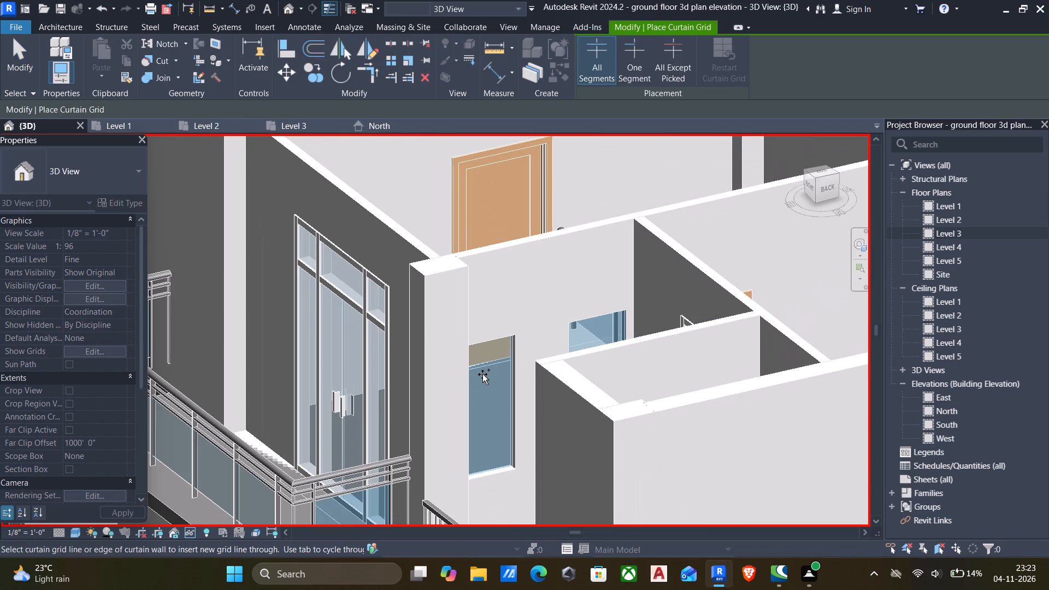
middle_click_drag(482, 374, 479, 373, "shift")
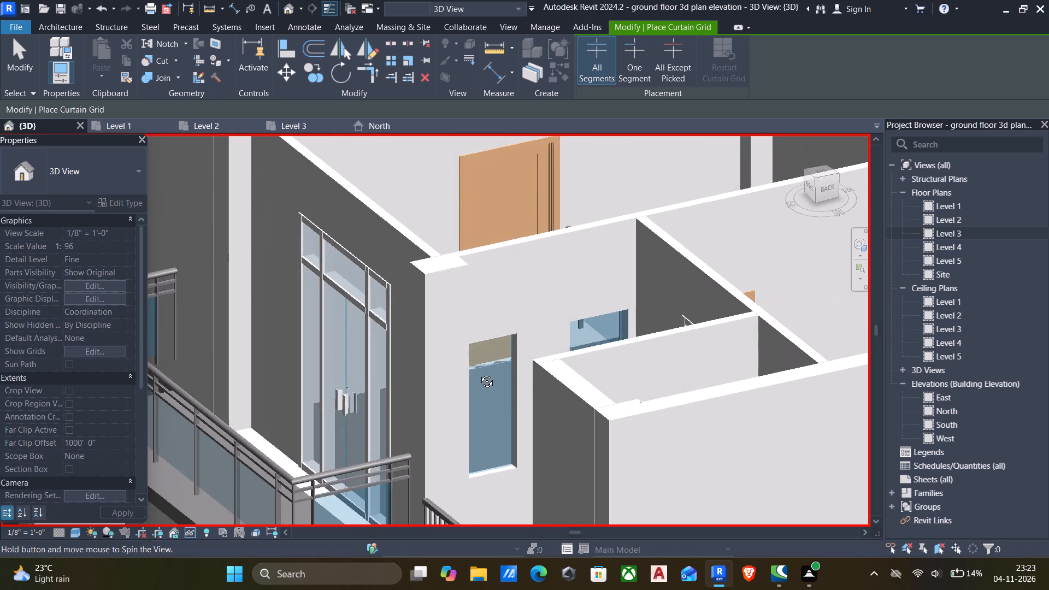
middle_click_drag(479, 373, 461, 374, "shift")
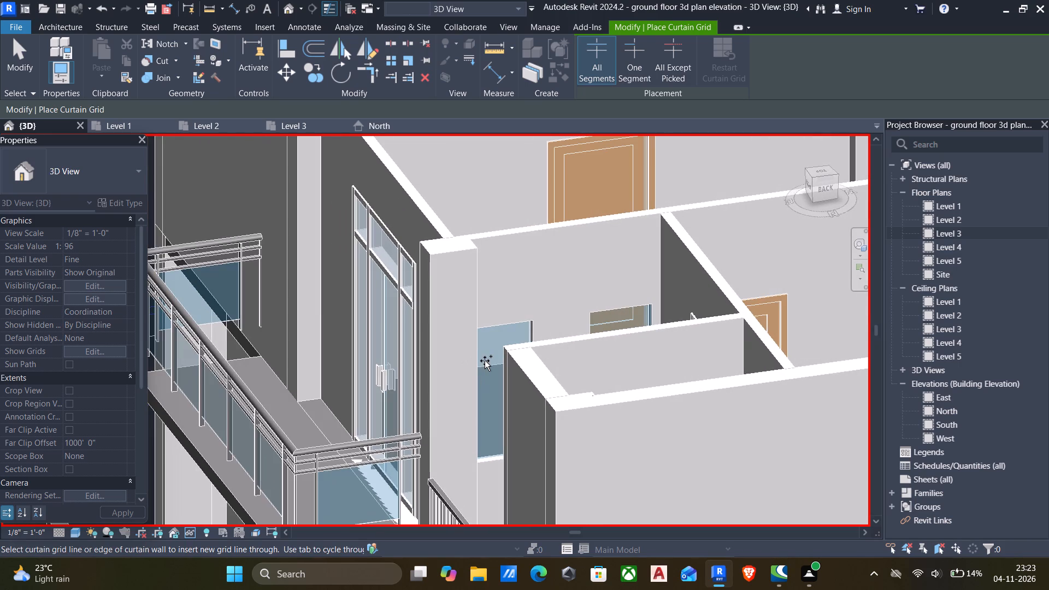
scroll(485, 361, "down", 1, "shift")
middle_click_drag(485, 361, 486, 403, "shift")
scroll(486, 403, "up", 1)
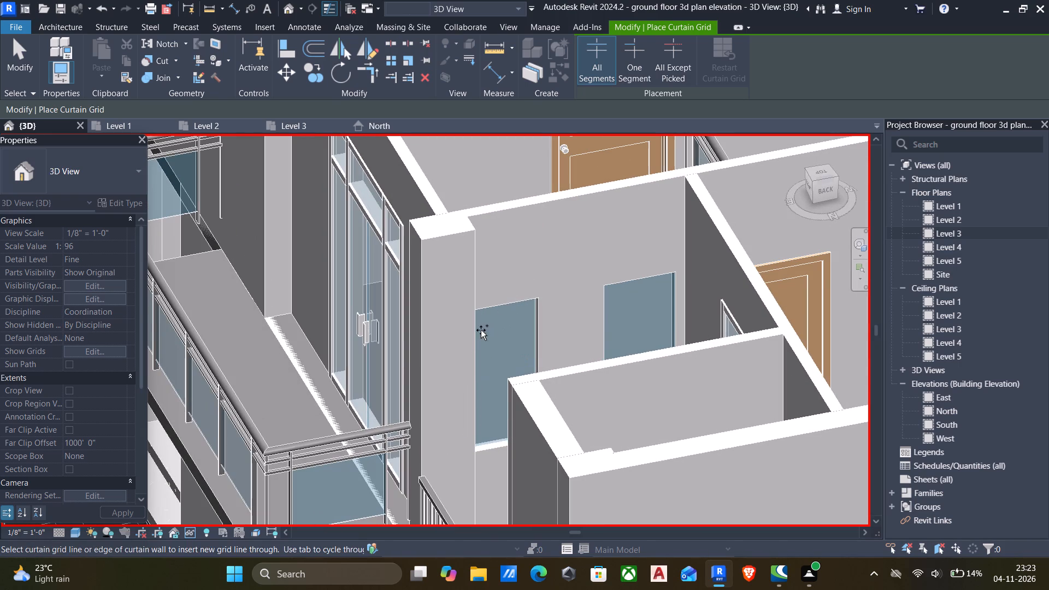
left_click(534, 333)
left_click(606, 328)
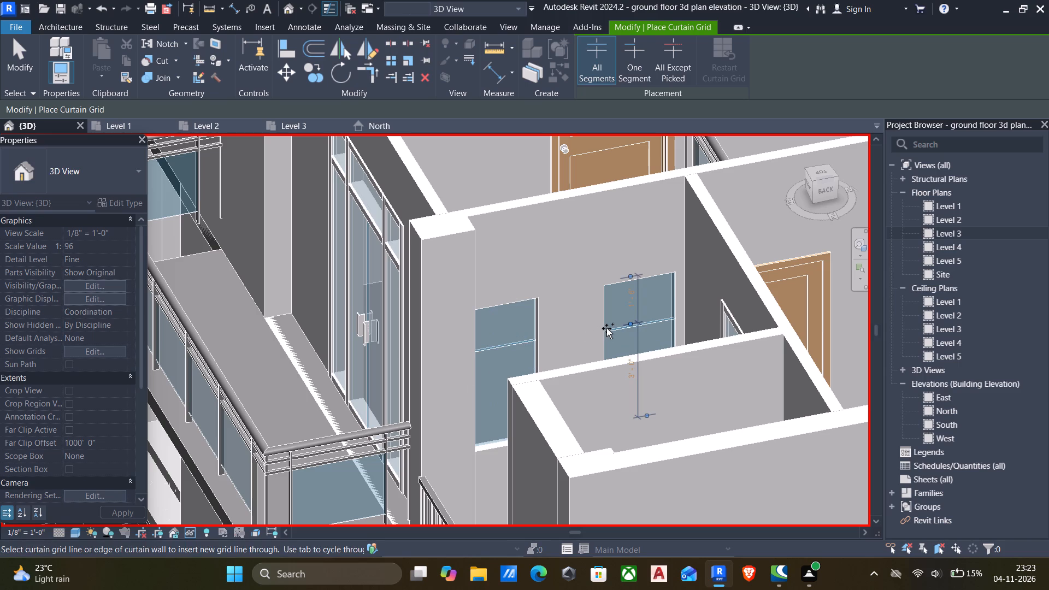
key("Escape")
scroll(609, 325, "up", 3)
key("Escape")
Position the horizontal grid line 2' below the top edge in both narrow windows.
left_click(630, 328)
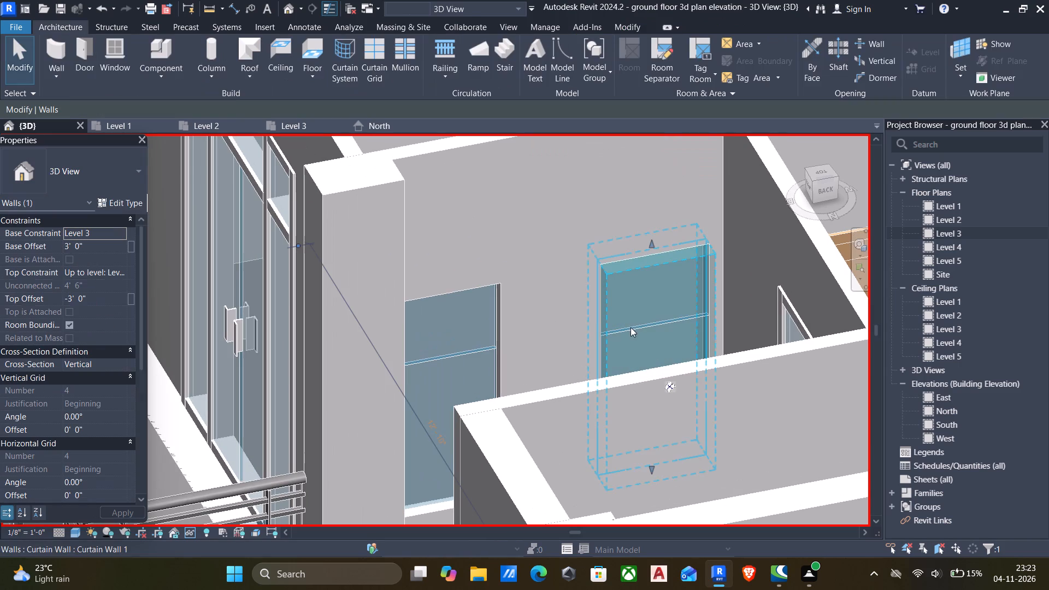
key("Escape")
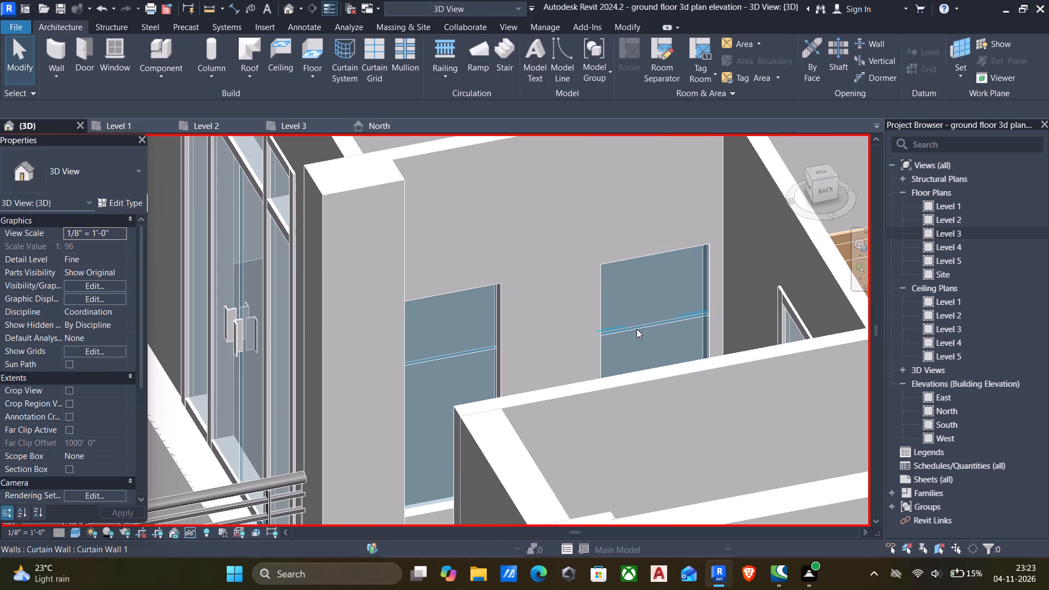
left_click(637, 329)
left_click(645, 292)
type("2'")
key("Return")
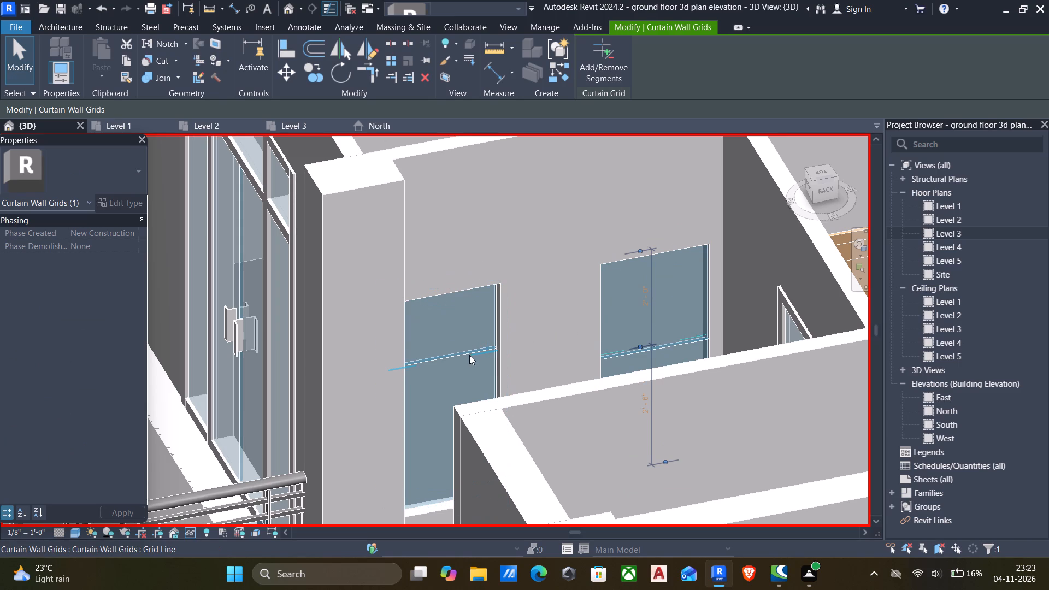
left_click(464, 354)
left_click(435, 331)
type("2'")
key("Return")
scroll(472, 343, "down", 5)
middle_click_drag(472, 343, 467, 321)
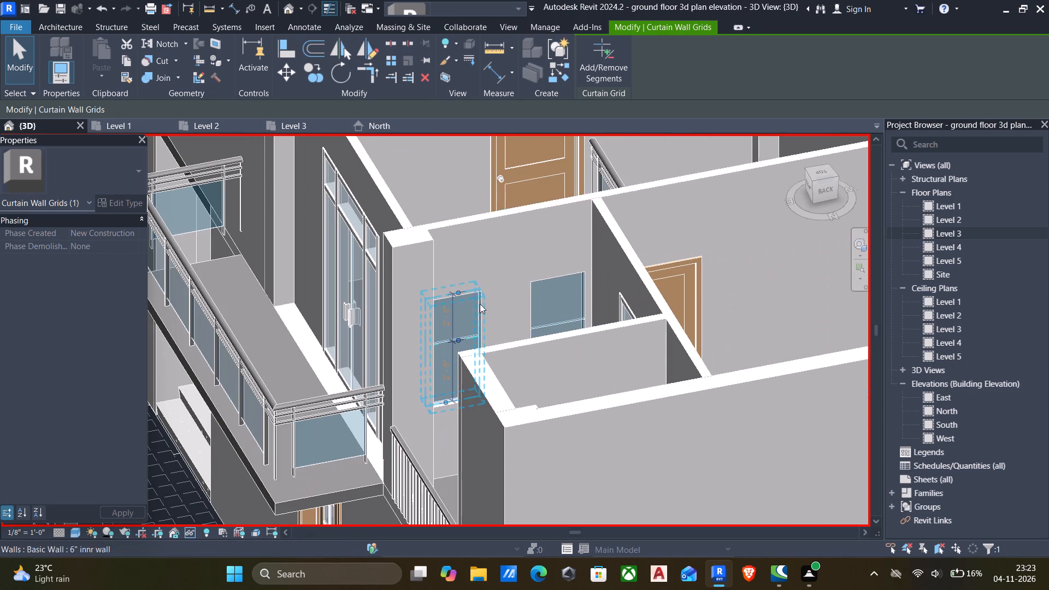
key("Escape")
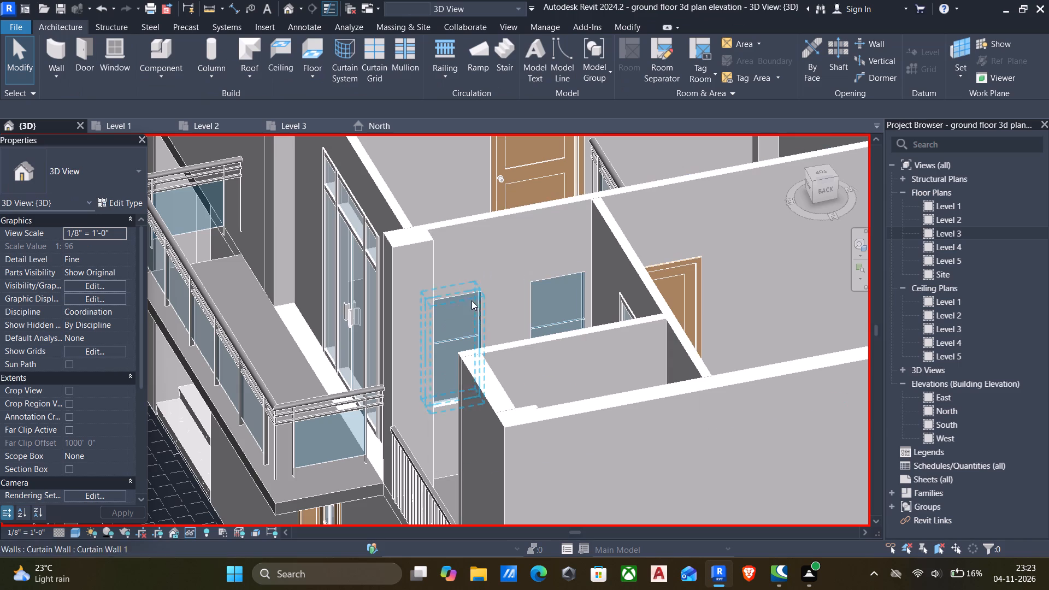
Place 2.5" x 5" rectangular mullions on all grid lines of both narrow windows.
left_click(405, 53)
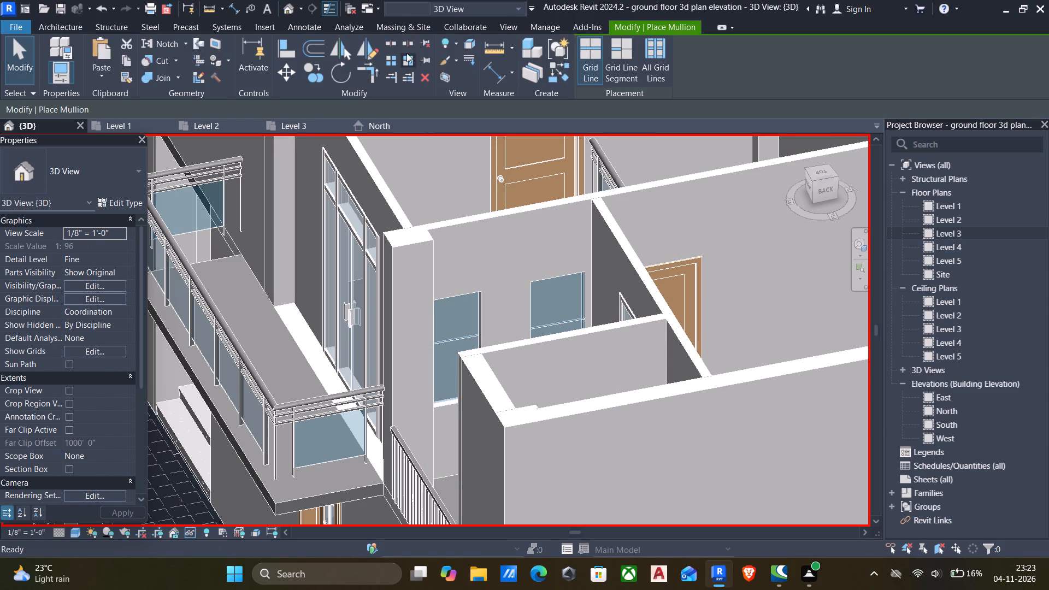
left_click(647, 52)
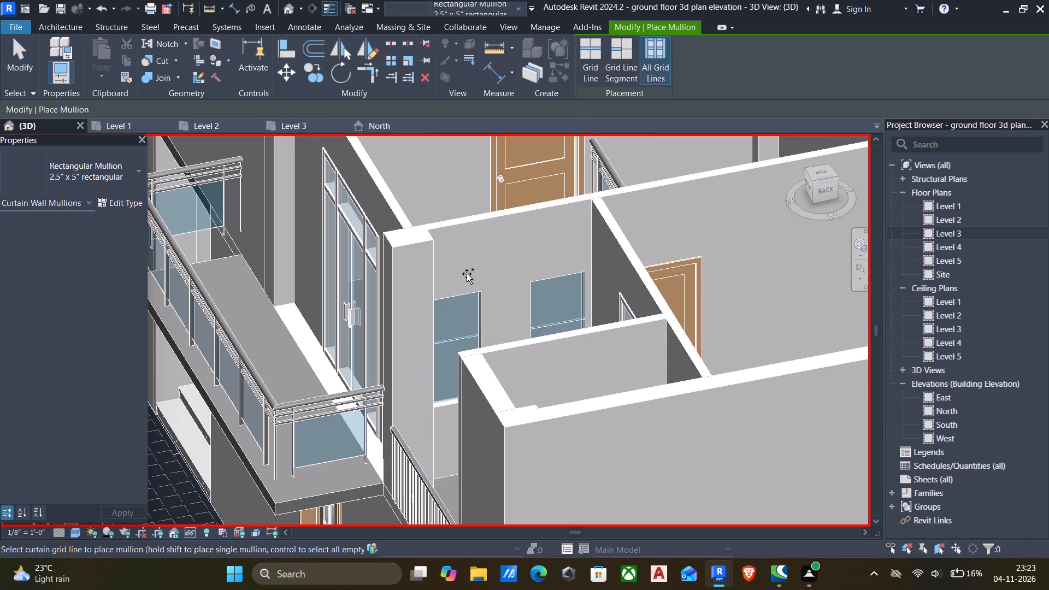
left_click_drag(473, 293, 474, 288)
left_click(547, 279)
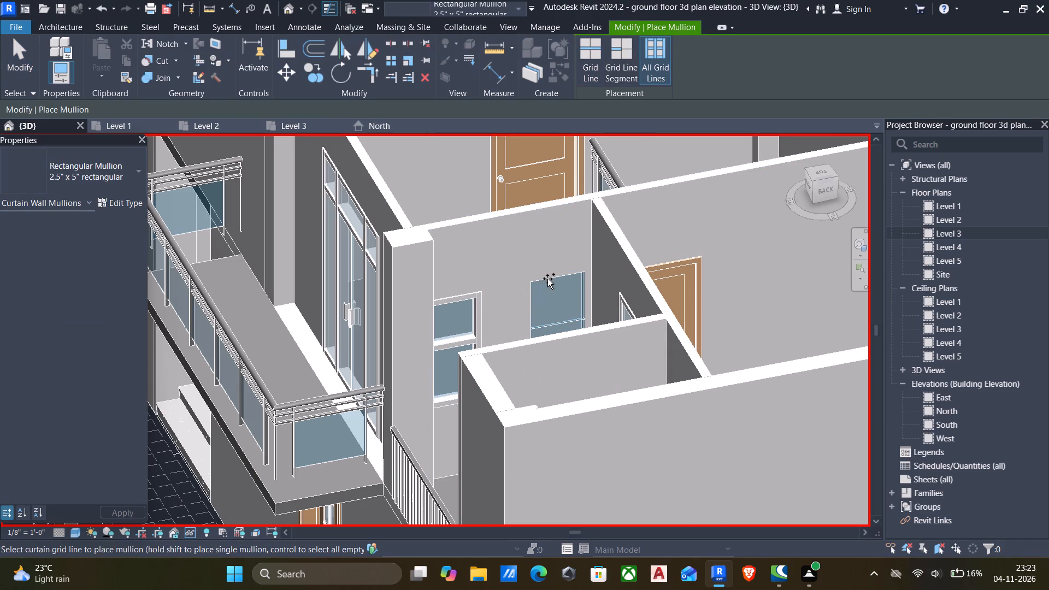
left_click(546, 285)
left_click(545, 279)
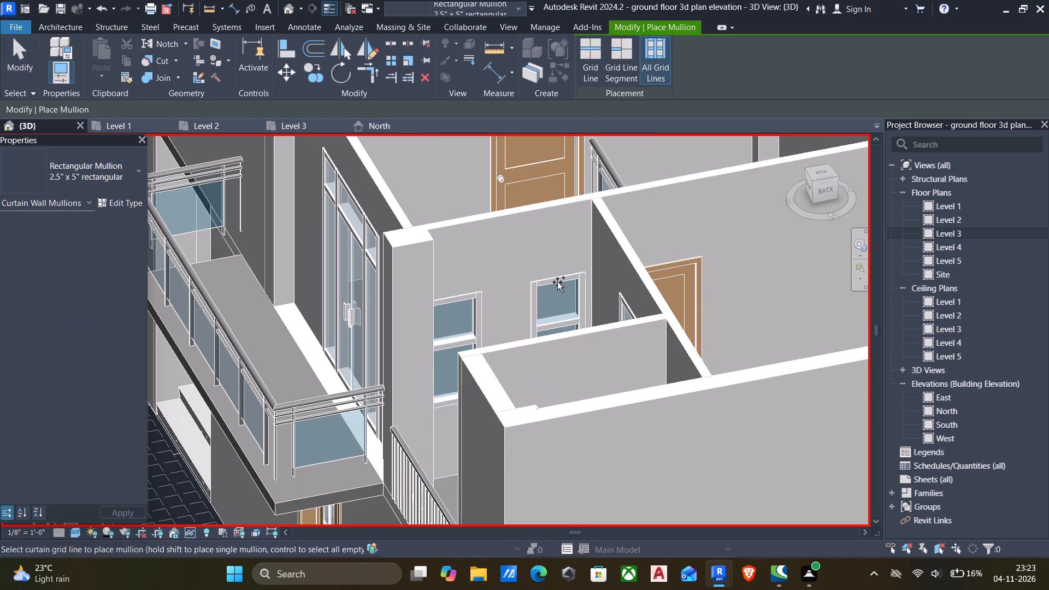
key("Escape")
Examine the new windows, balconies and upper-storey walls from several sides of the 3D model.
scroll(557, 282, "down", 7)
middle_click_drag(557, 282, 505, 321, "shift")
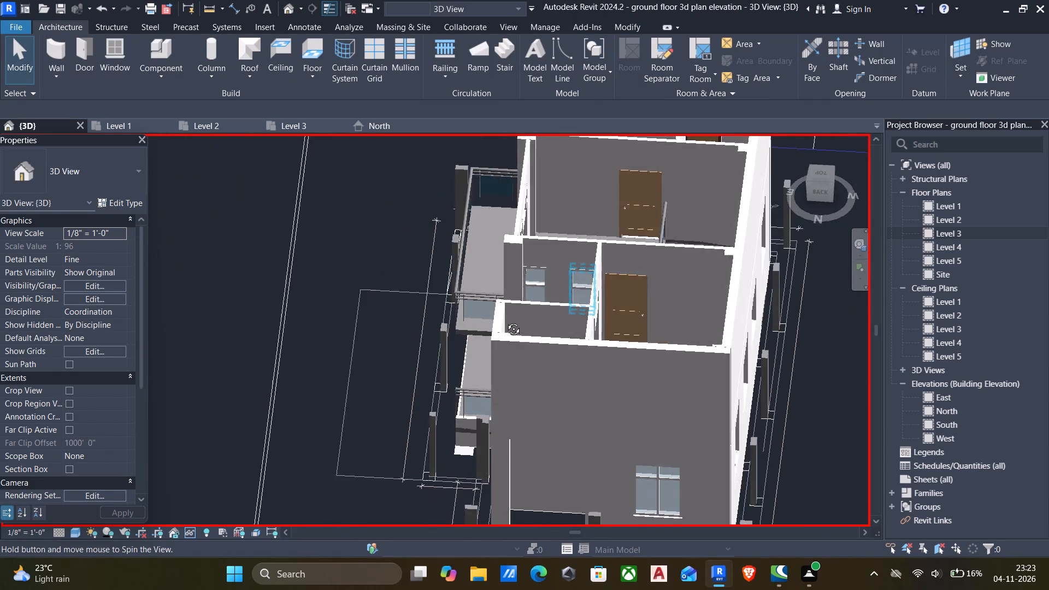
middle_click_drag(505, 321, 609, 270, "shift")
scroll(539, 291, "up", 6)
key("Escape")
scroll(535, 299, "down", 4)
middle_click_drag(539, 303, 580, 315, "shift")
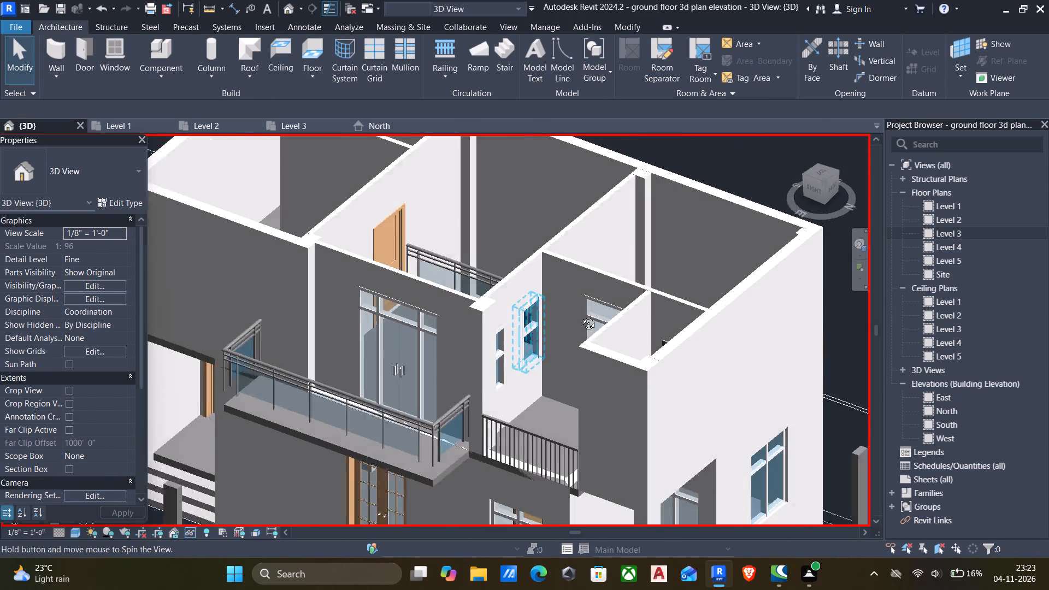
middle_click_drag(580, 315, 599, 315, "shift")
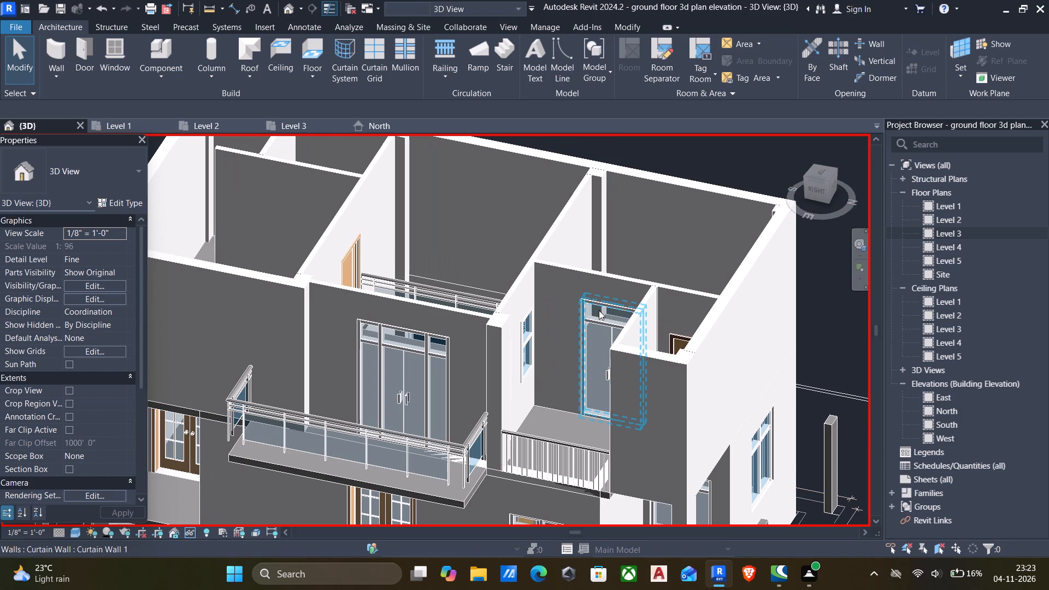
scroll(577, 338, "down", 3, "shift")
middle_click_drag(578, 340, 588, 385, "shift")
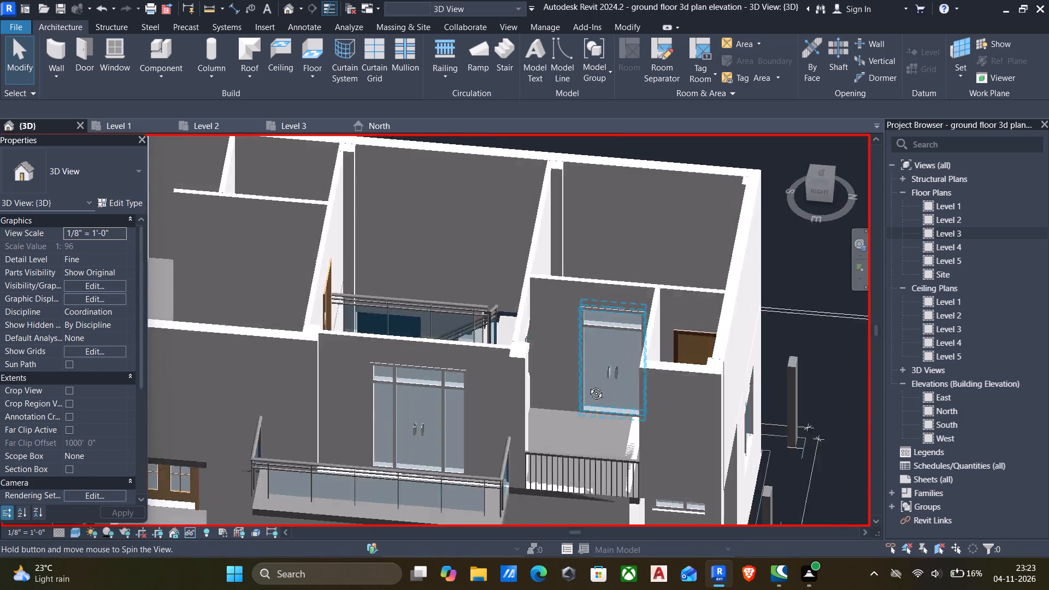
middle_click_drag(588, 385, 546, 392, "shift")
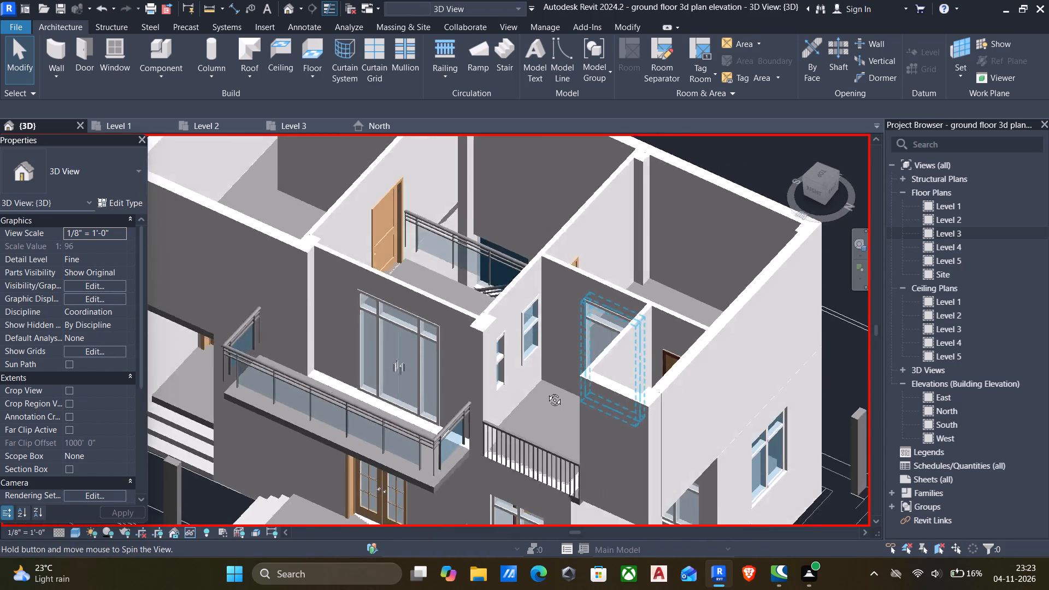
middle_click_drag(546, 392, 559, 349, "shift")
scroll(559, 349, "down", 6)
middle_click_drag(552, 367, 593, 339)
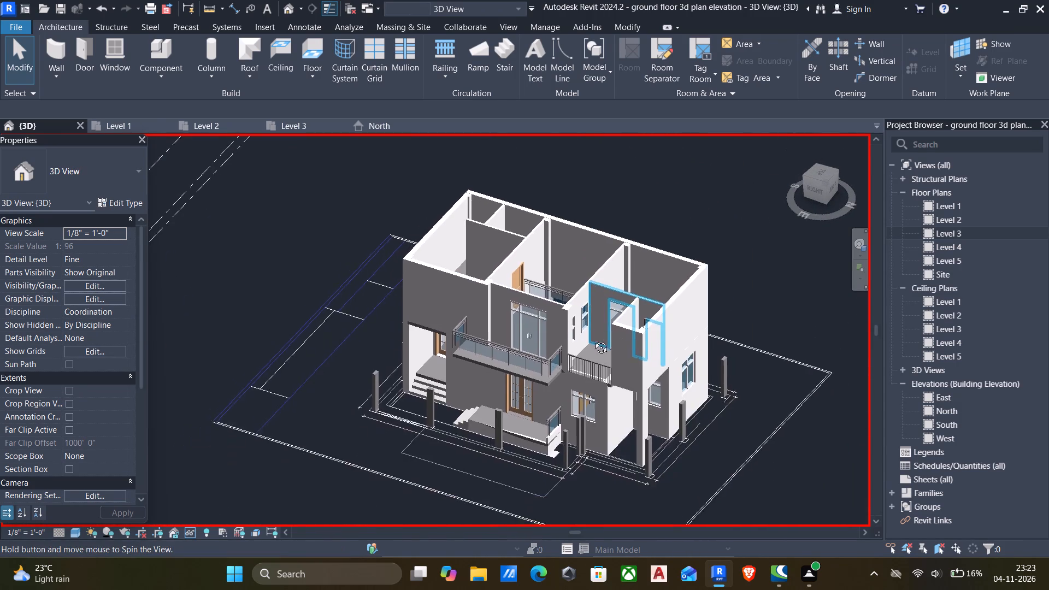
middle_click_drag(593, 339, 680, 290)
scroll(652, 328, "down", 3)
middle_click_drag(651, 328, 553, 364)
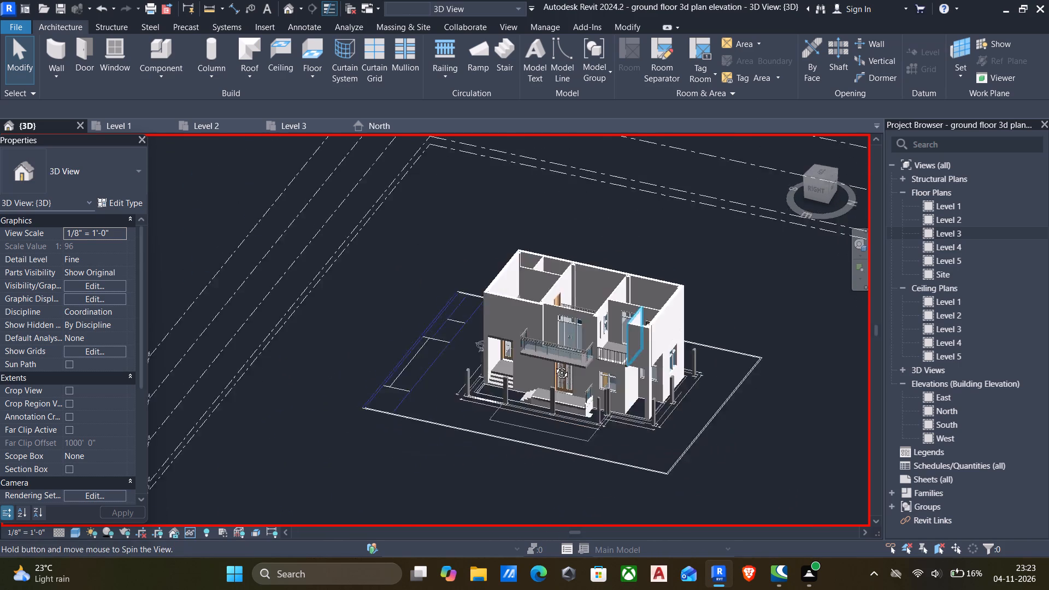
middle_click_drag(553, 364, 518, 371)
scroll(549, 330, "up", 1, "shift")
middle_click_drag(556, 351, 663, 346, "shift")
scroll(513, 338, "up", 5)
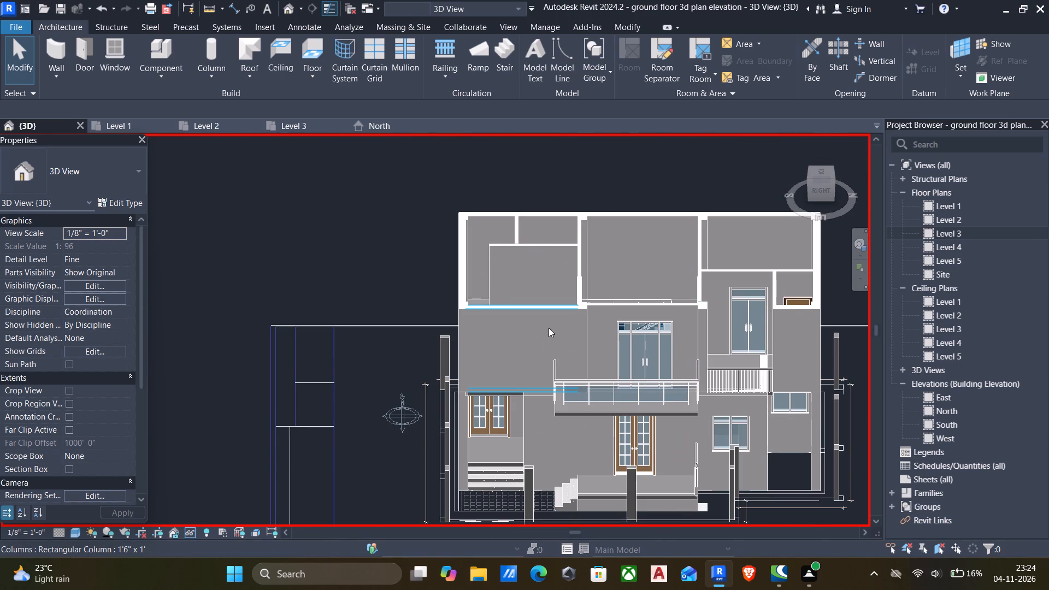
scroll(521, 314, "down", 5)
middle_click_drag(523, 317, 560, 331, "shift")
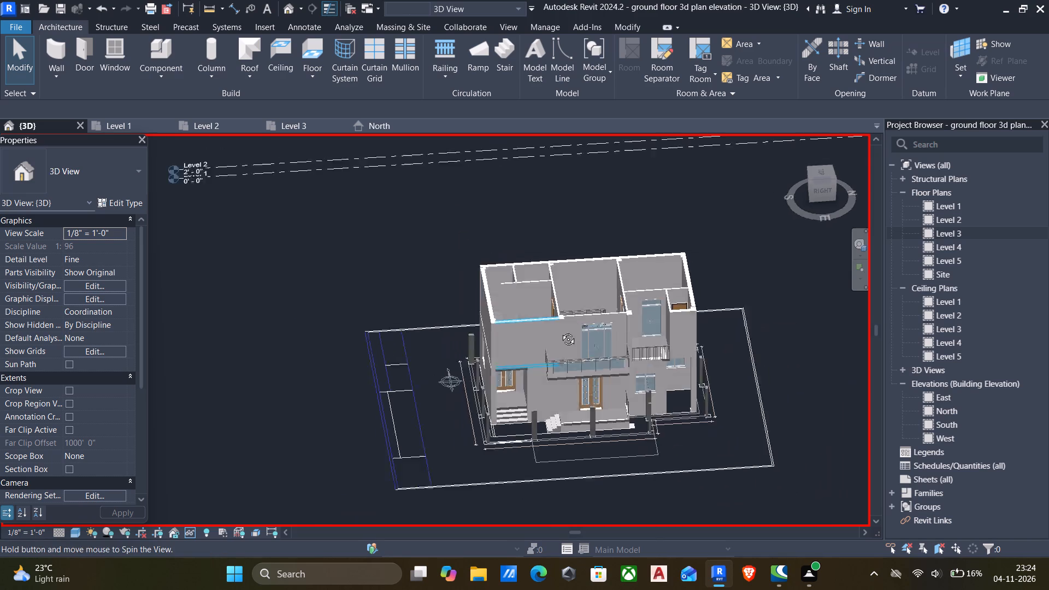
middle_click_drag(560, 331, 687, 326, "shift")
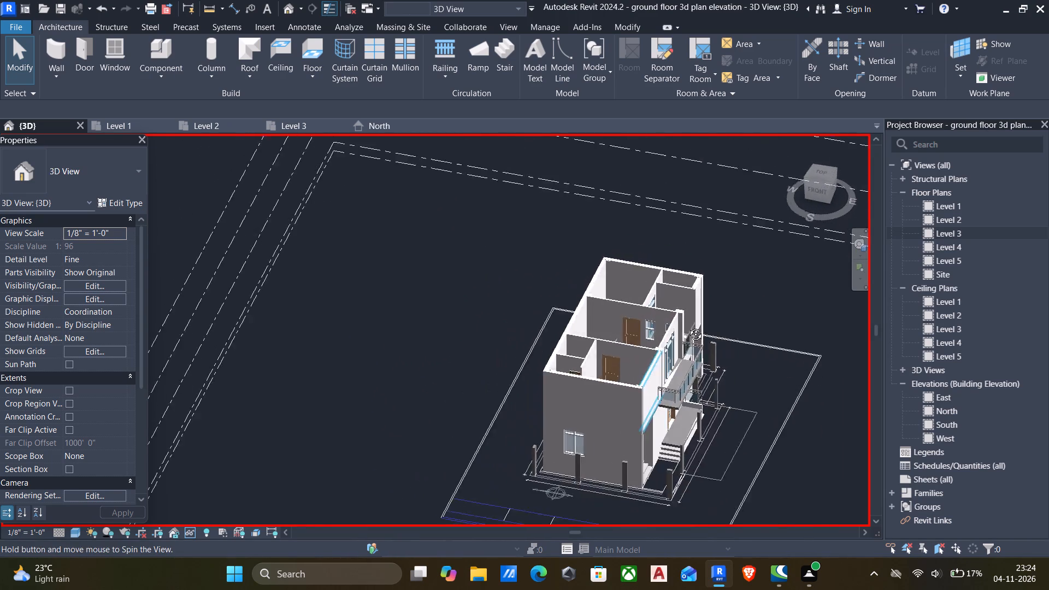
middle_click_drag(687, 326, 717, 323, "shift")
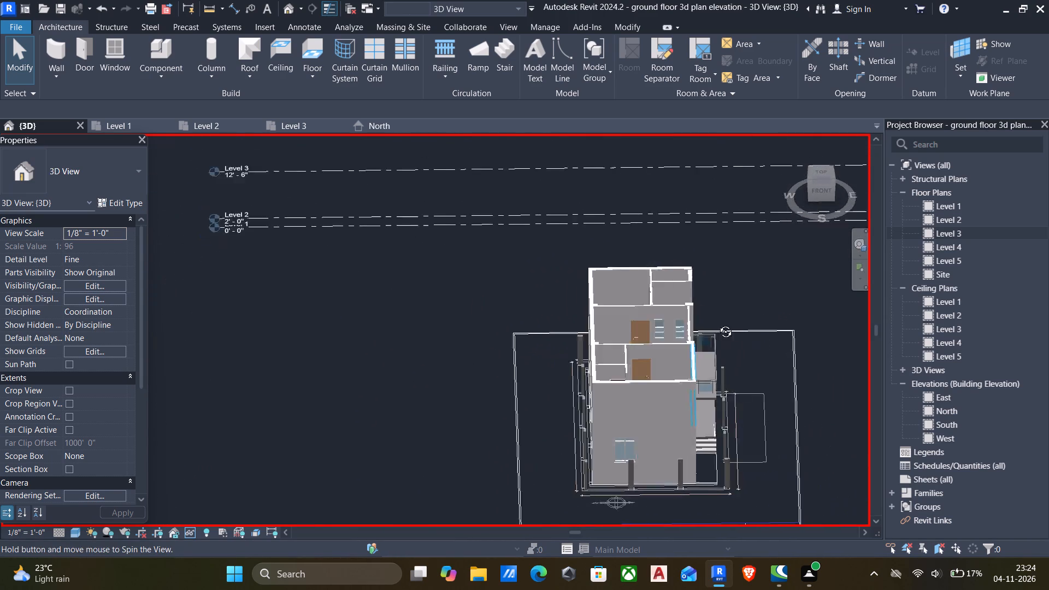
middle_click_drag(717, 323, 608, 326, "shift")
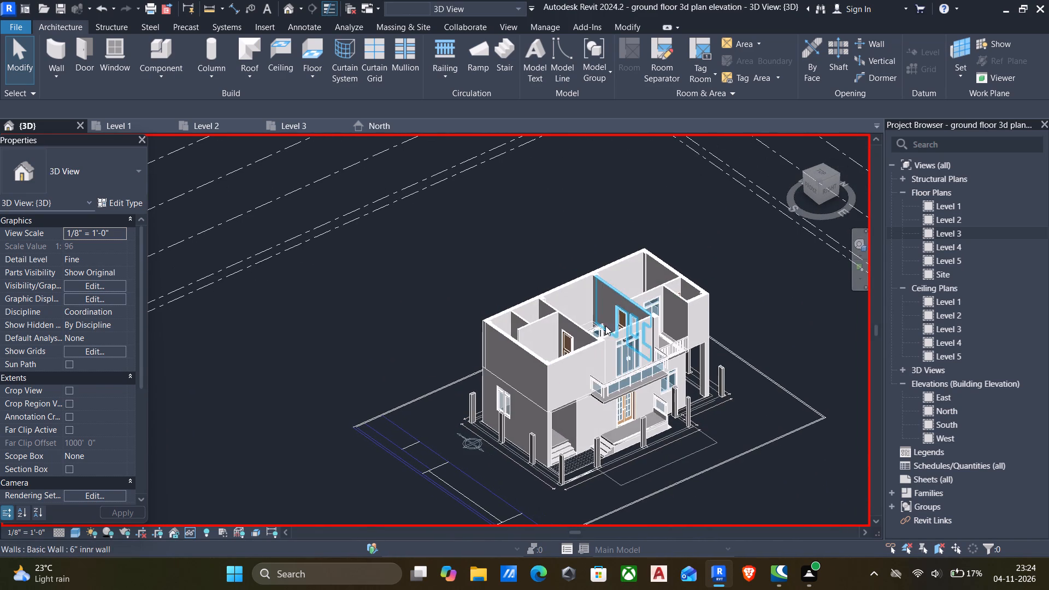
On the Level 3 plan, draw a Curtain Wall 1 window segment along the southeast room's east exterior wall.
double_click(927, 233)
scroll(722, 287, "down", 12)
middle_click_drag(705, 334, 663, 282)
scroll(655, 305, "down", 7)
scroll(618, 339, "down", 1)
middle_click_drag(618, 344, 616, 315)
type("wa")
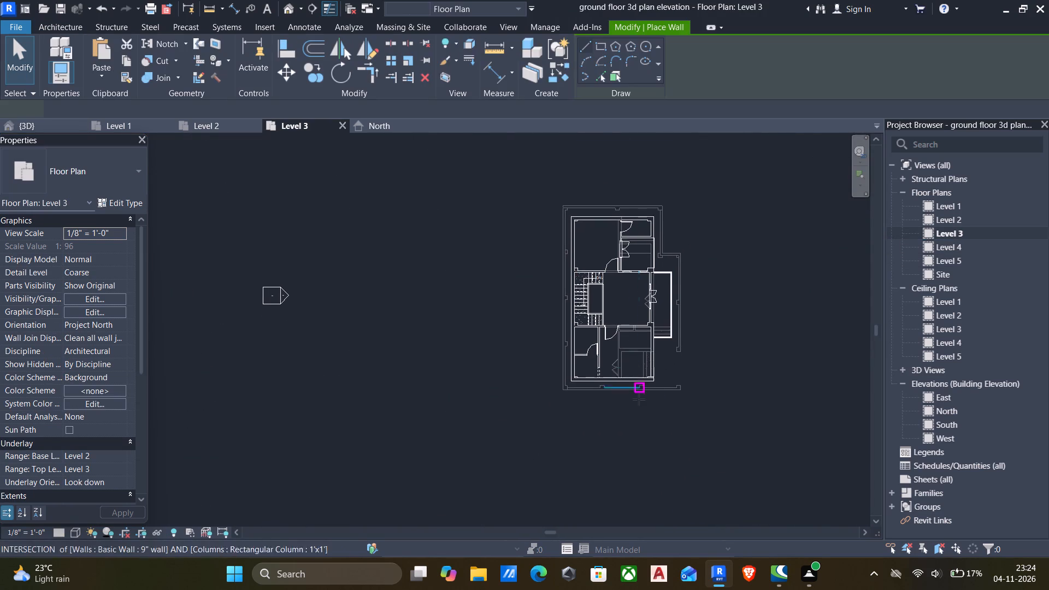
scroll(618, 394, "up", 6)
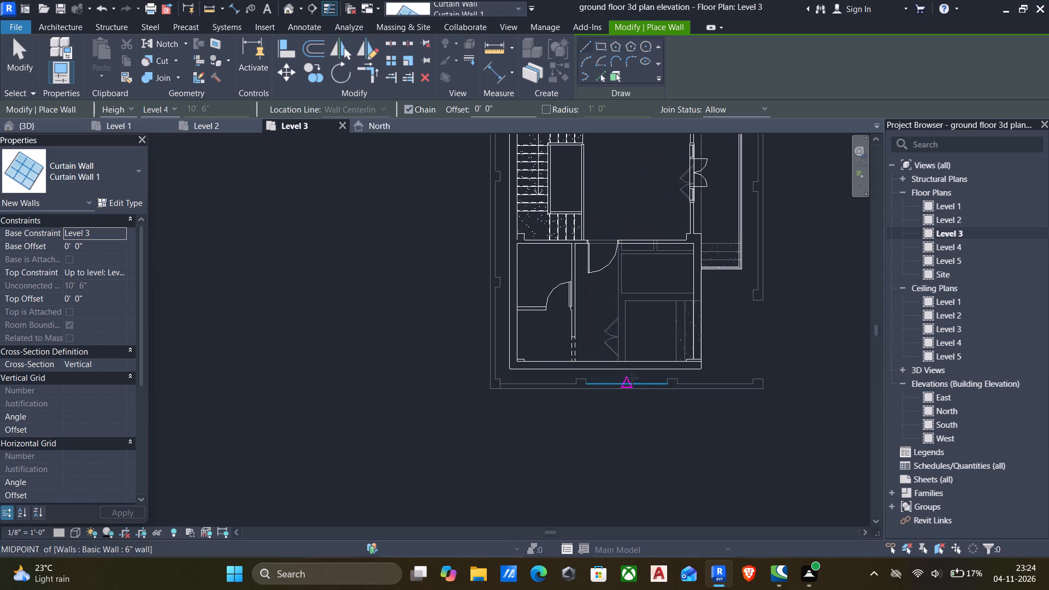
scroll(662, 362, "down", 1)
scroll(689, 306, "up", 5)
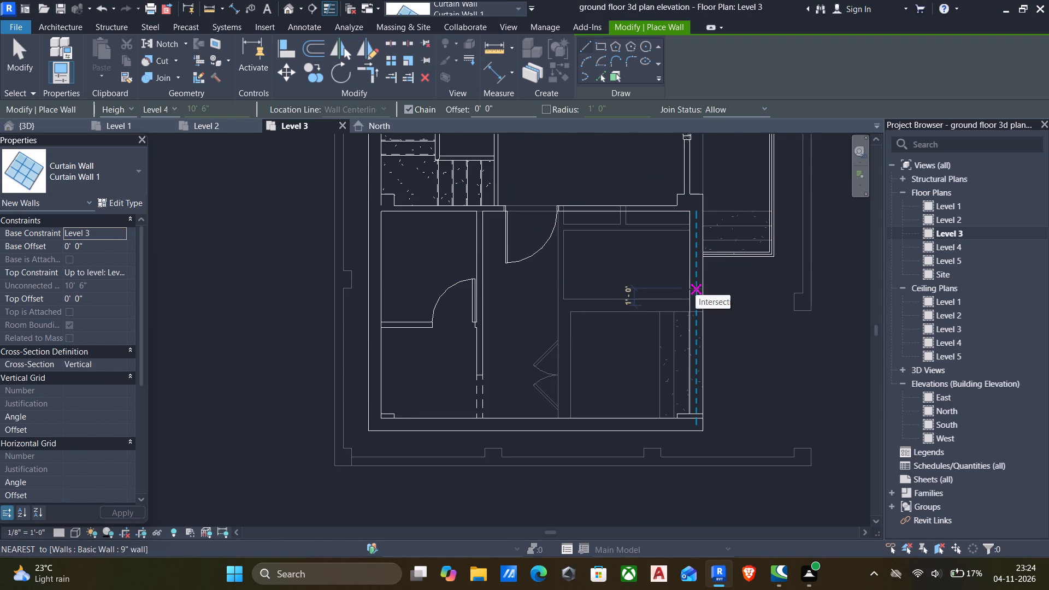
left_click(696, 285)
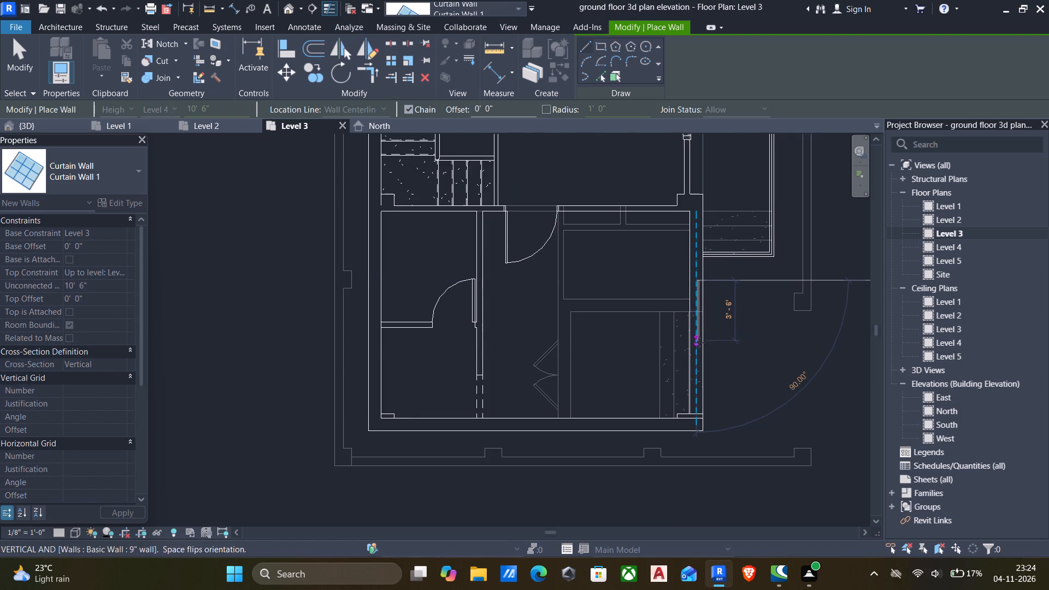
left_click(699, 348)
key("Escape")
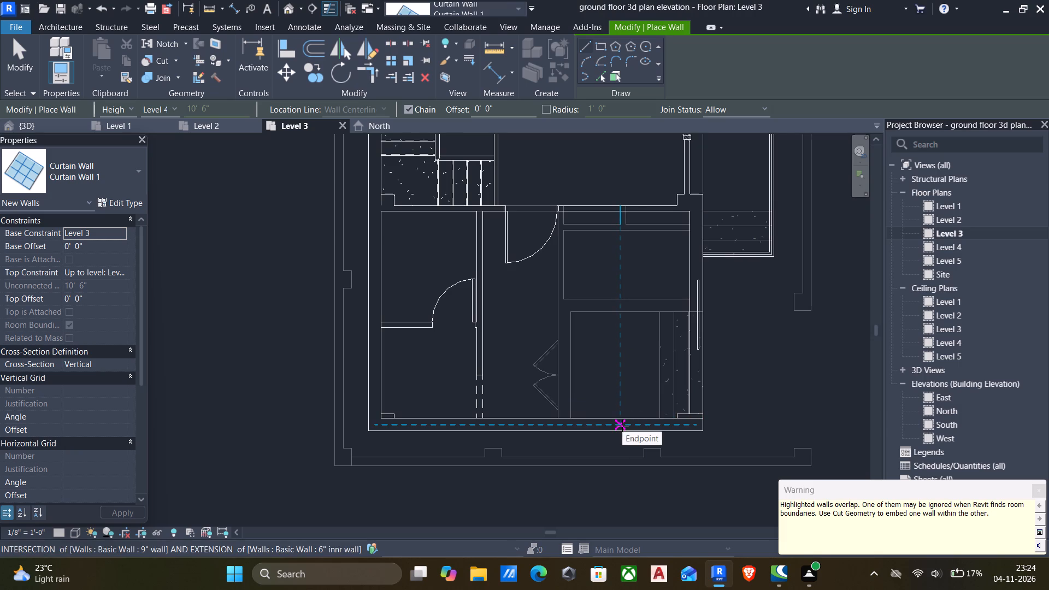
Draw a 4' Curtain Wall 1 window segment along the southeast room's south exterior wall.
left_click(494, 427)
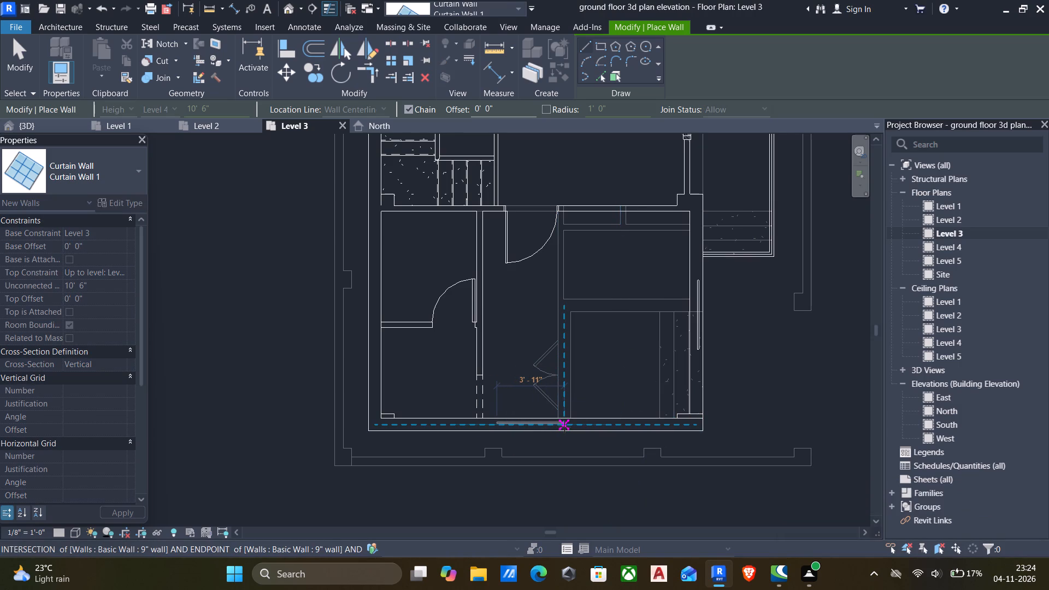
scroll(564, 427, "up", 2)
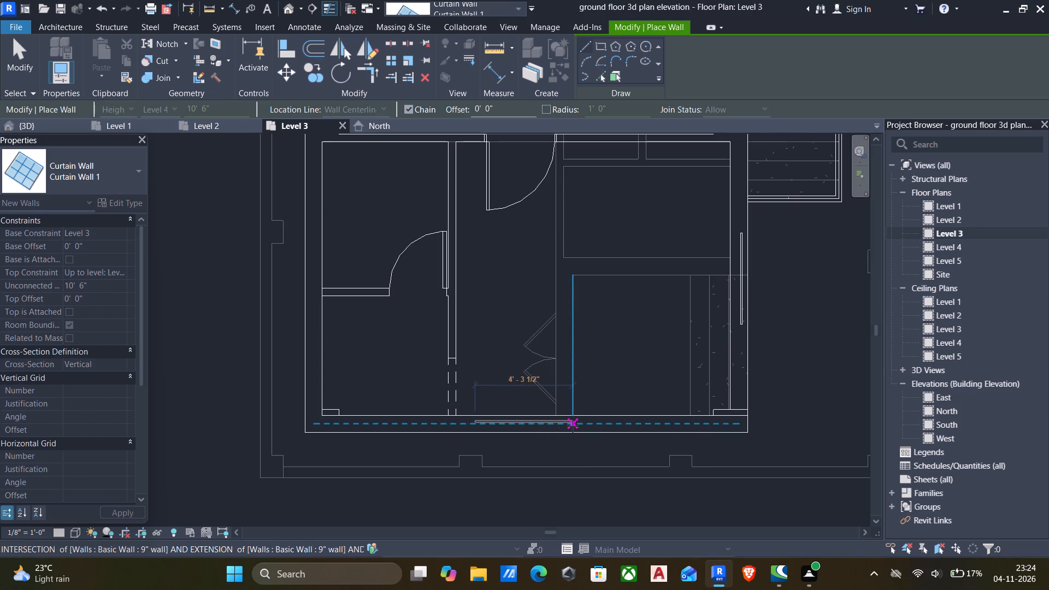
type("4'")
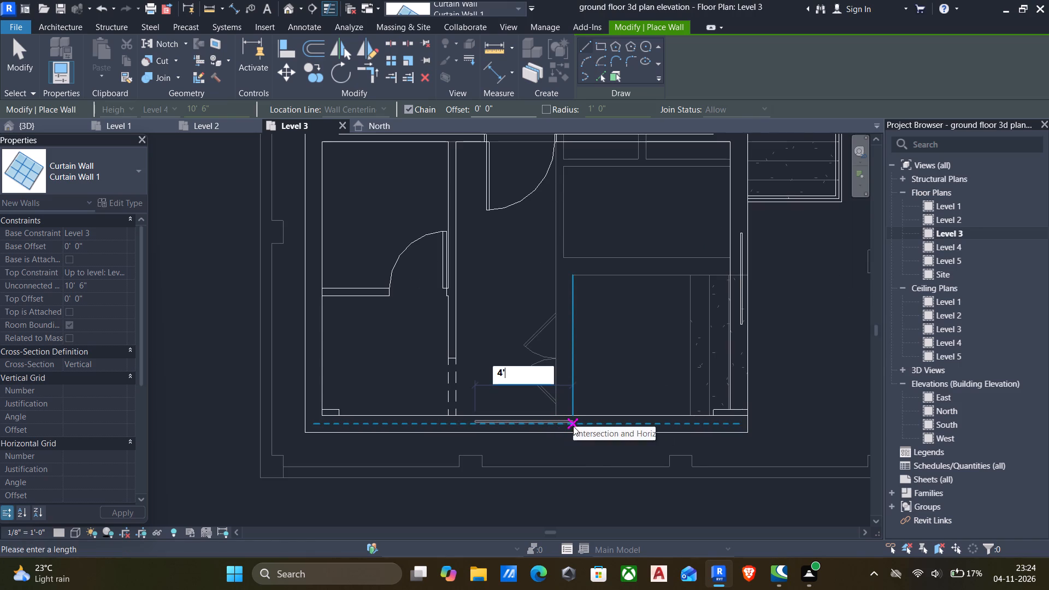
key("Return")
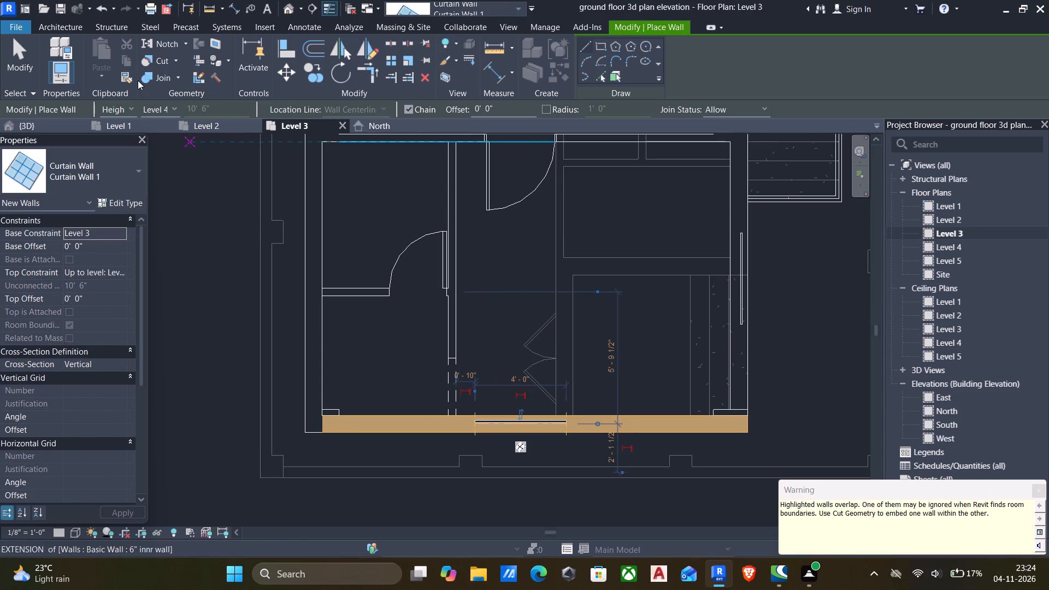
Cut the south and east exterior walls with the curtain-wall windows embedded in them.
left_click(153, 65)
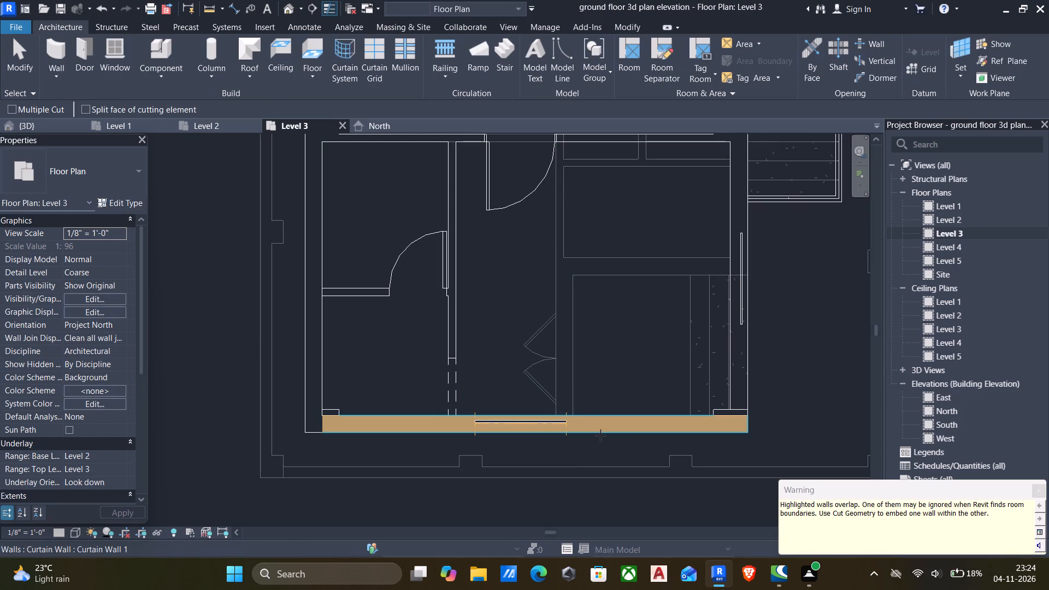
left_click(600, 435)
left_click(534, 421)
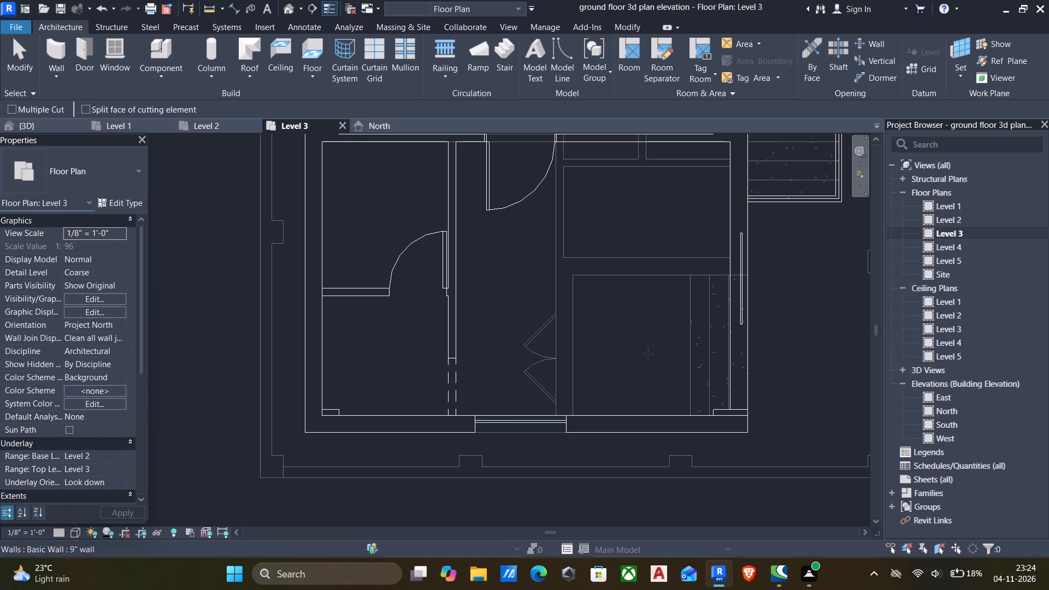
left_click(746, 347)
left_click(739, 321)
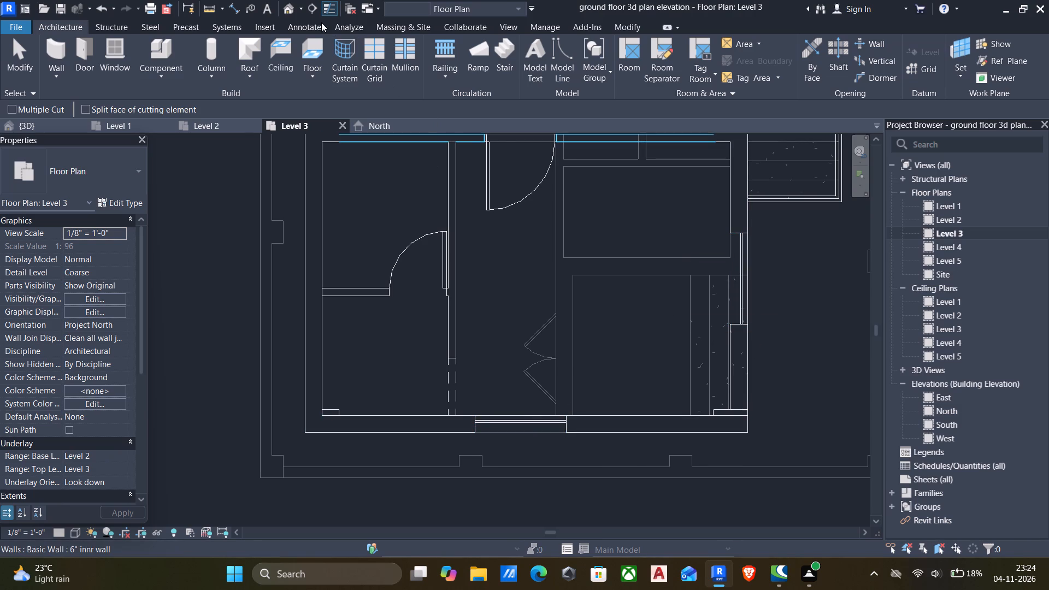
In the 3D model, set the east window's base offset to 3' and top offset to -3'.
left_click(287, 10)
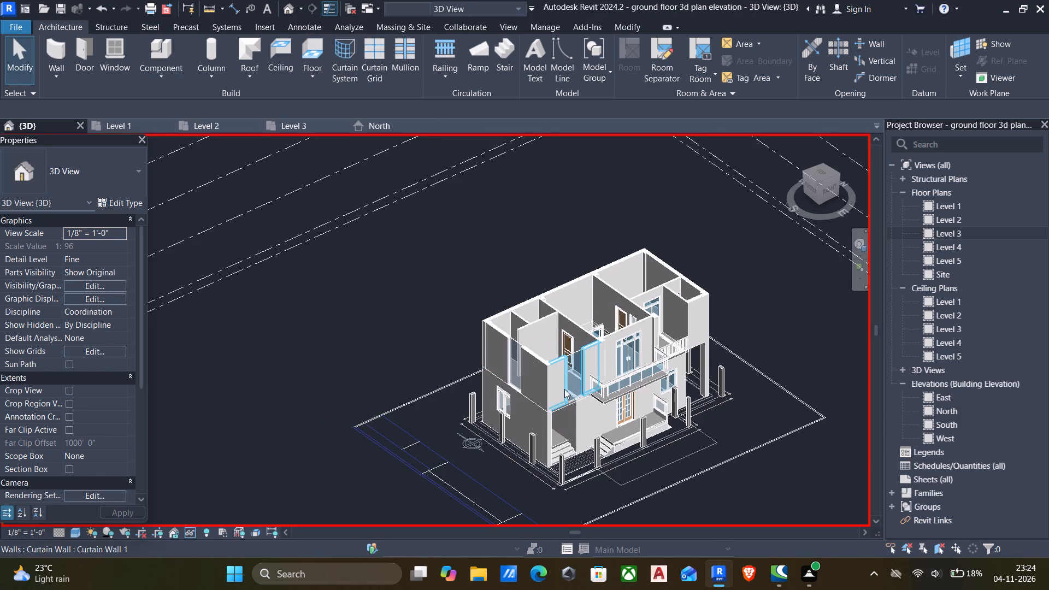
key("Escape")
scroll(556, 394, "up", 4)
scroll(580, 393, "down", 5)
middle_click_drag(581, 393, 556, 374)
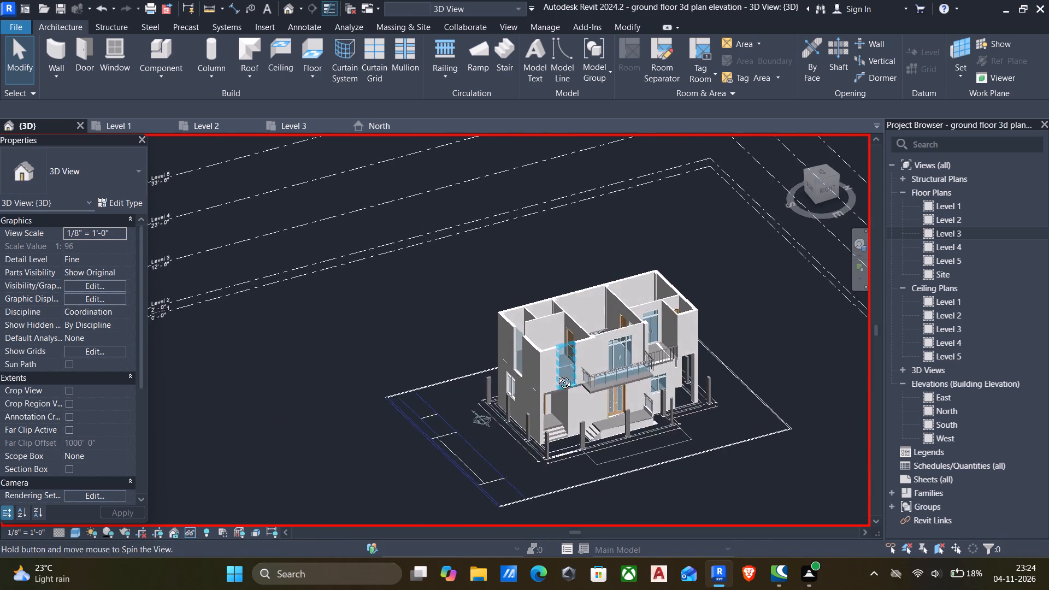
middle_click_drag(556, 374, 557, 375)
scroll(560, 359, "up", 5)
left_click(561, 334)
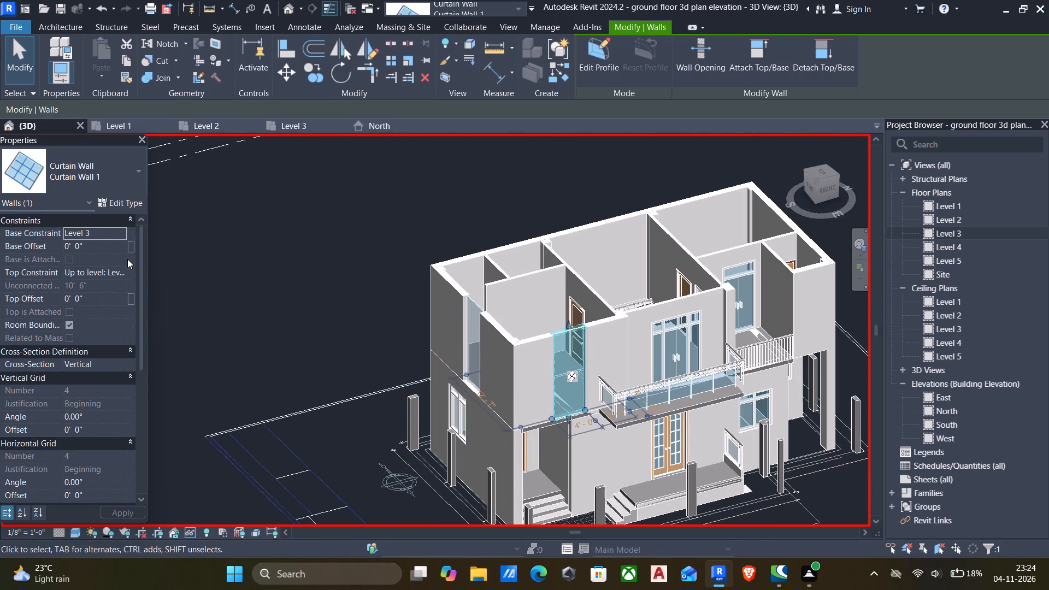
left_click(103, 251)
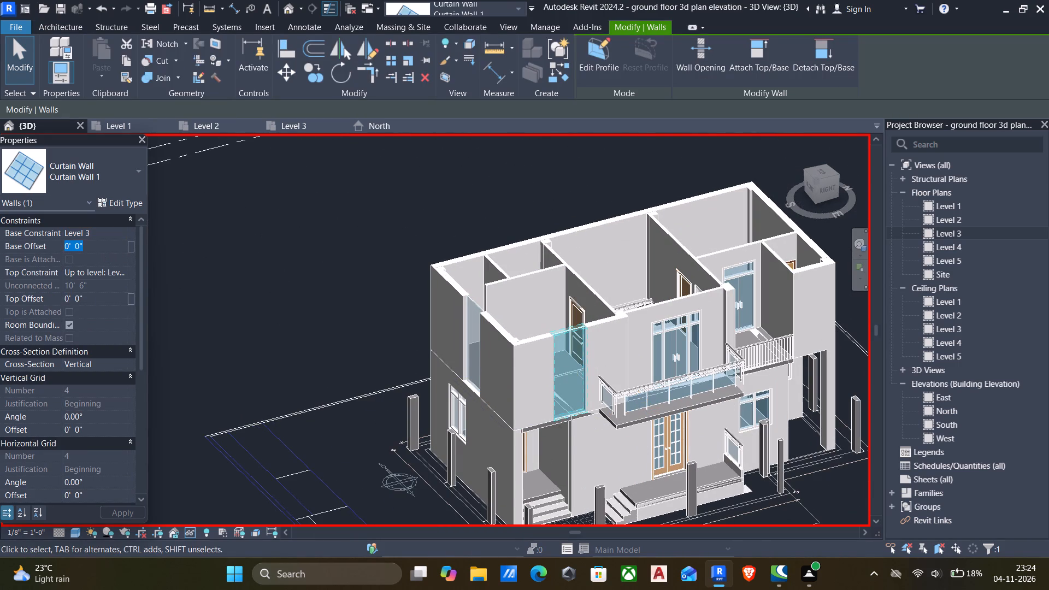
type("3'")
left_click(102, 302)
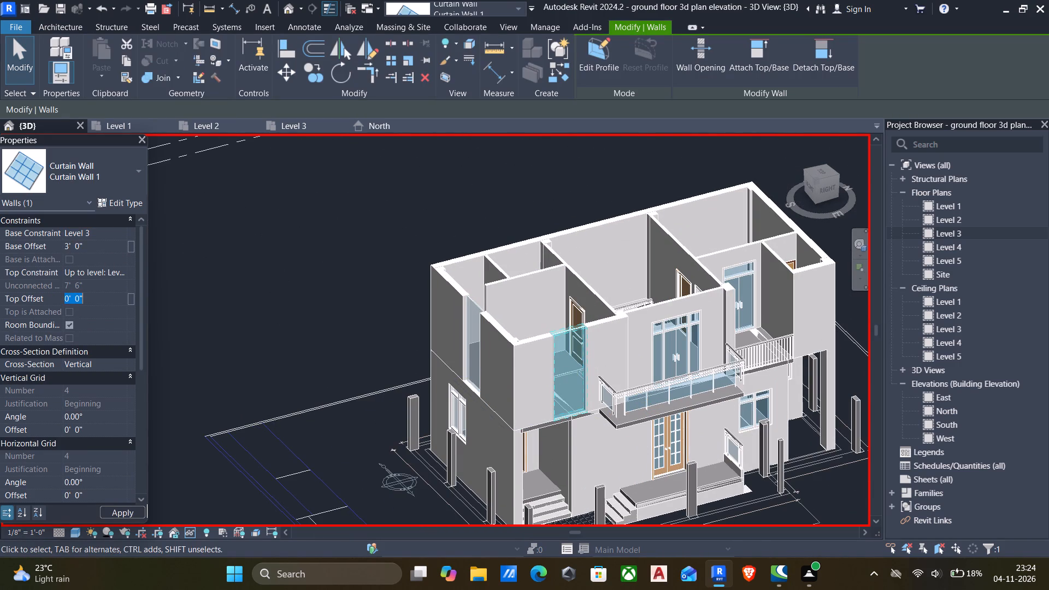
type("-3'")
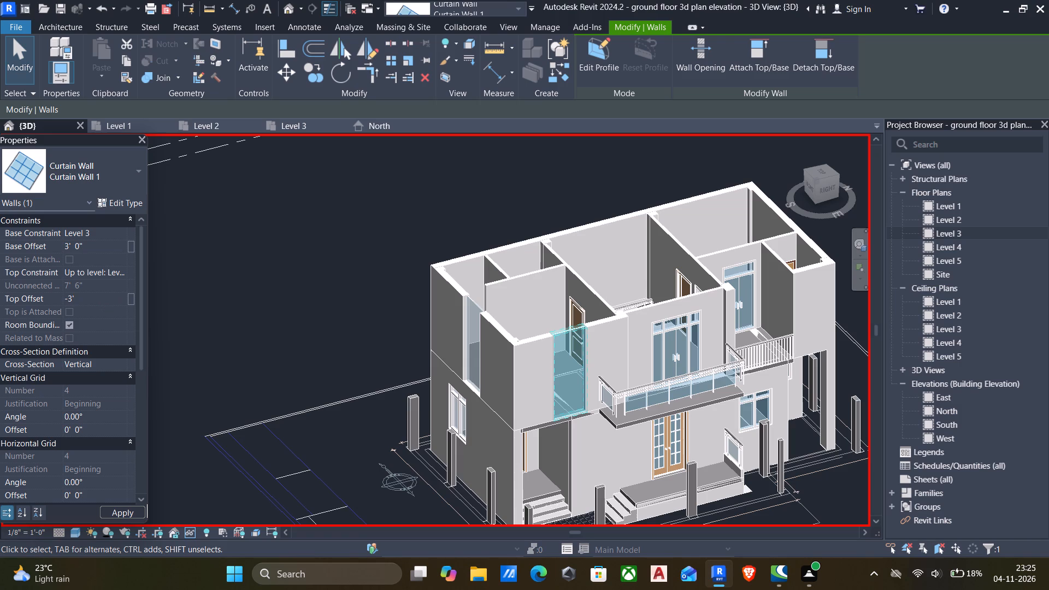
key("Return")
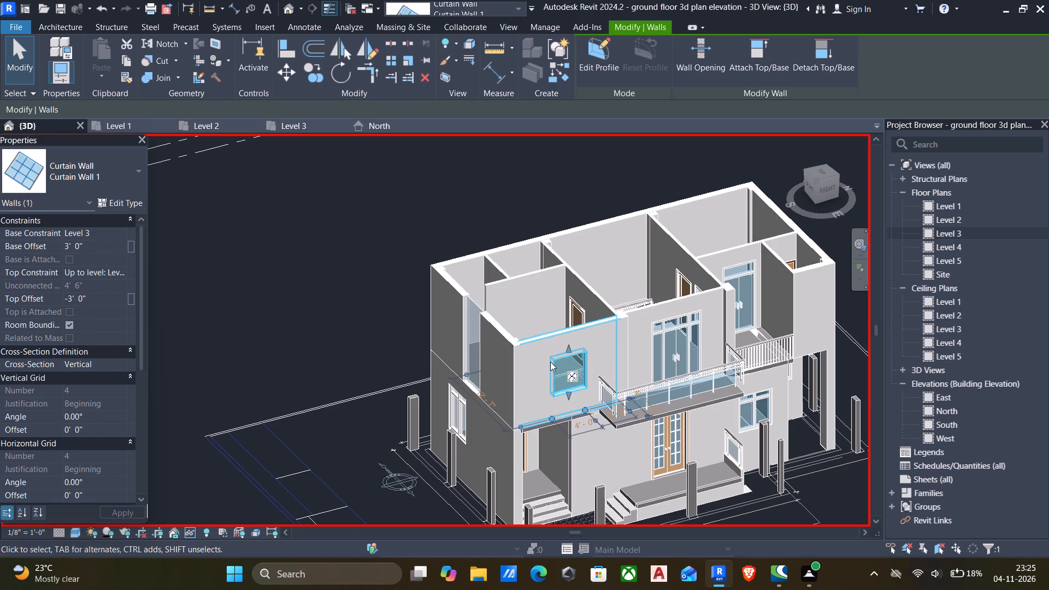
key("Escape")
Set the south window's base offset to 3' and top offset to -3'.
left_click(471, 342)
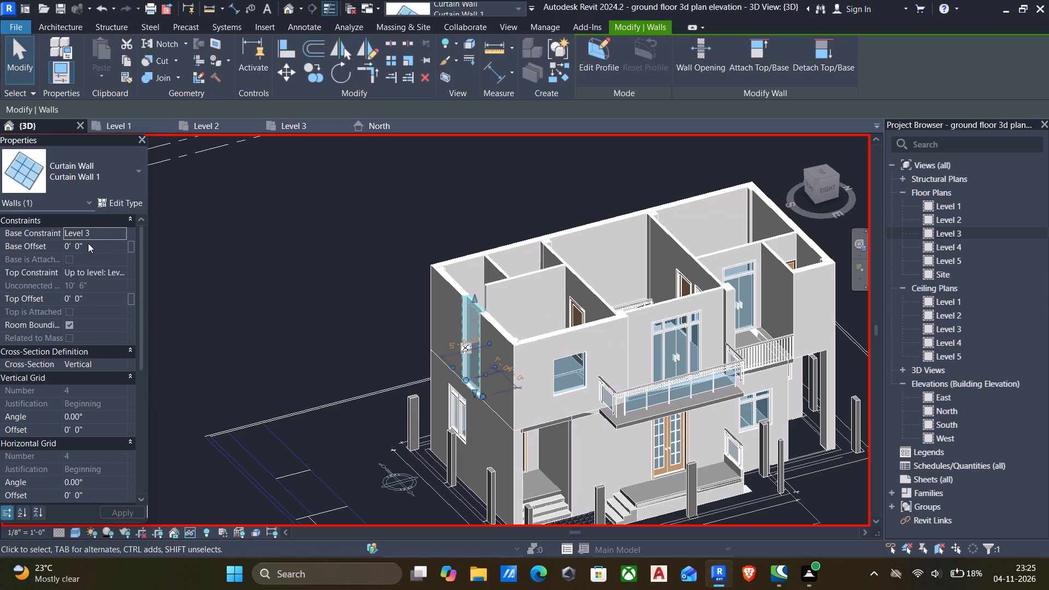
left_click(88, 243)
left_click_drag(88, 243, 0, 234)
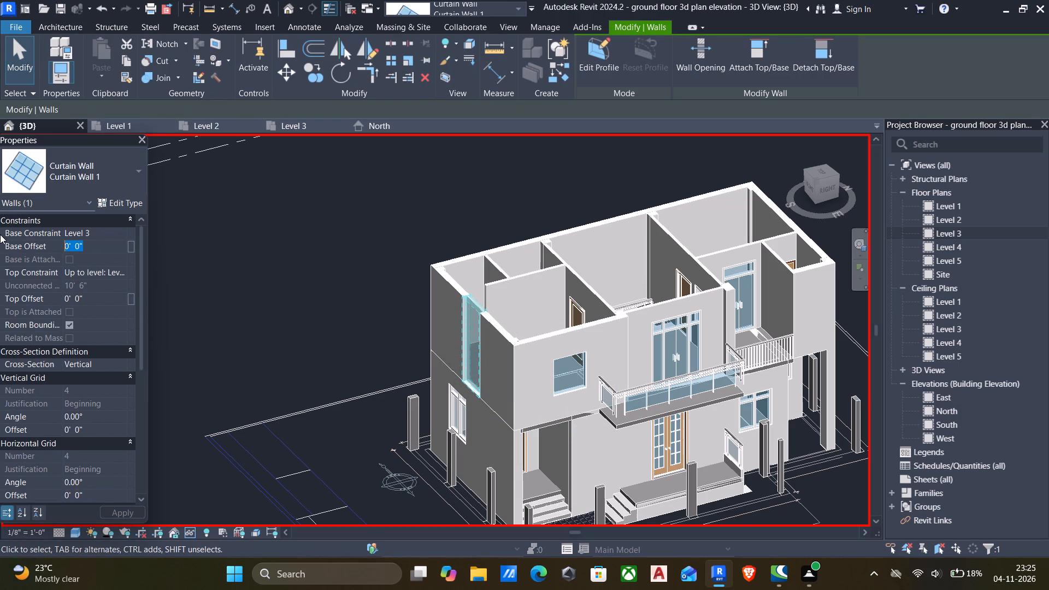
key("3")
key("apostrophe")
left_click(108, 304)
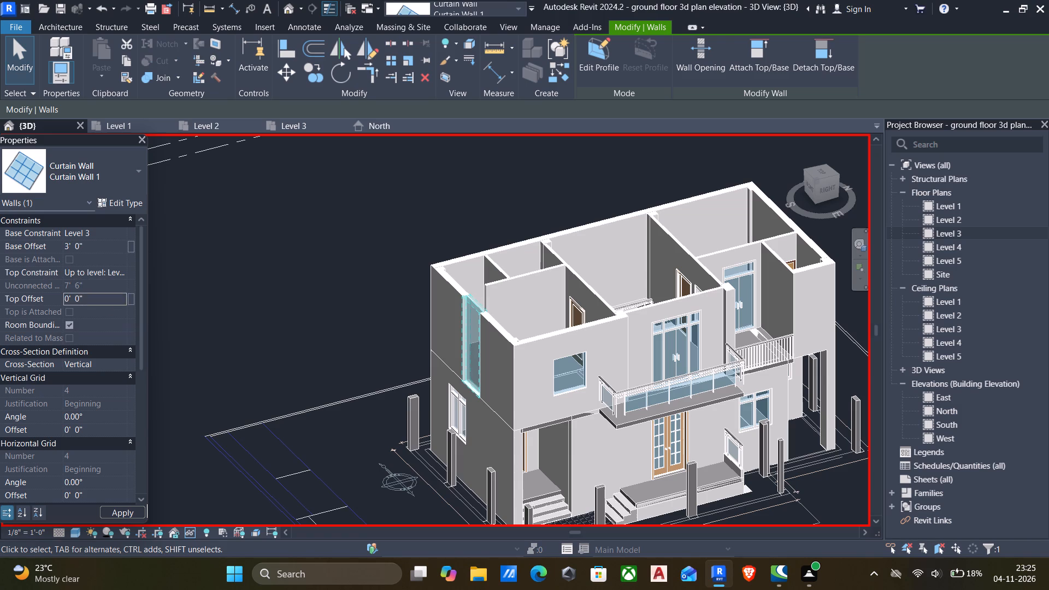
key("minus")
type("3'")
key("Return")
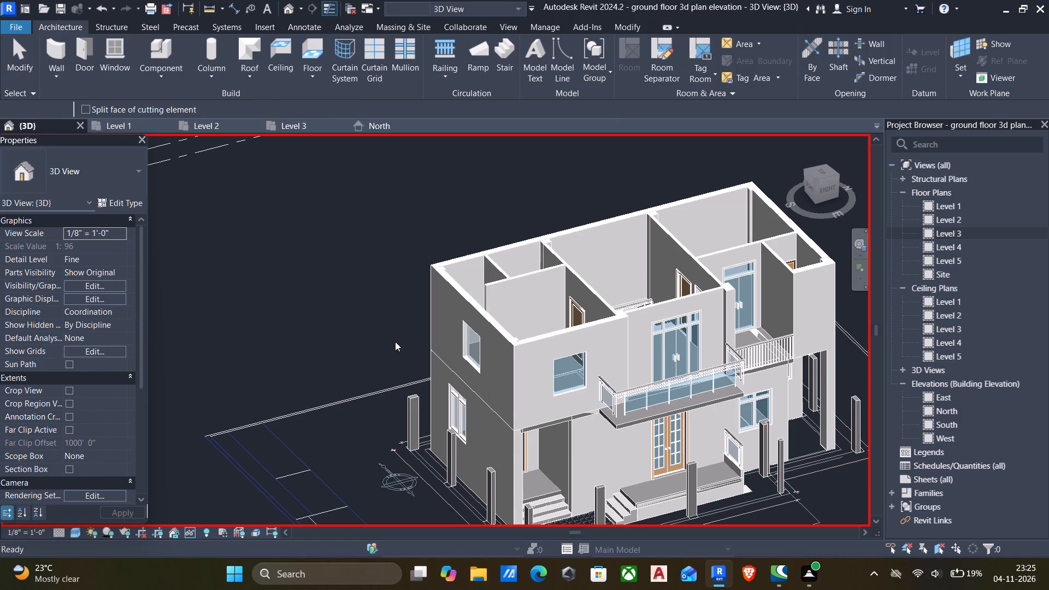
key("Escape")
Add a vertical curtain grid line at the midpoint of both the south and east windows, 2' from each side.
scroll(424, 354, "down", 5)
middle_click_drag(437, 358, 524, 346, "shift")
scroll(529, 355, "up", 7)
key("Escape")
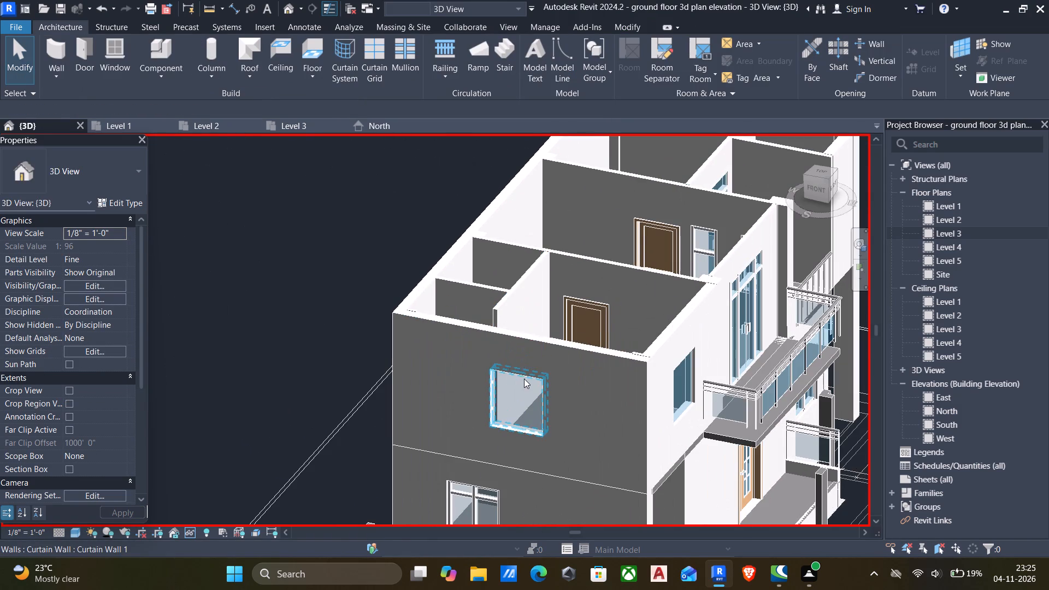
left_click(373, 45)
scroll(518, 391, "up", 4)
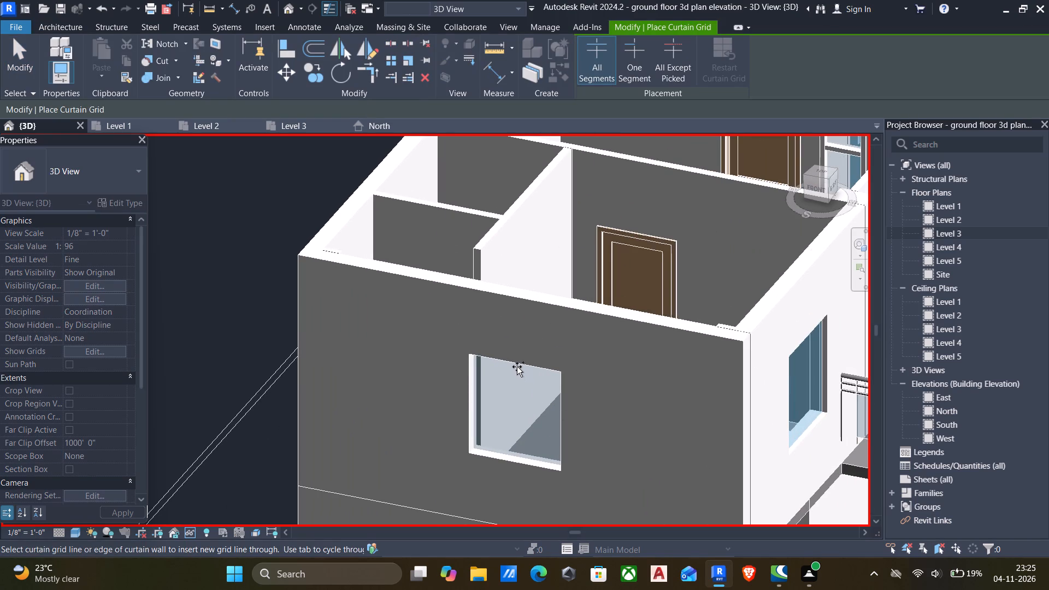
left_click(517, 364)
scroll(526, 368, "down", 5)
middle_click_drag(533, 372, 493, 386)
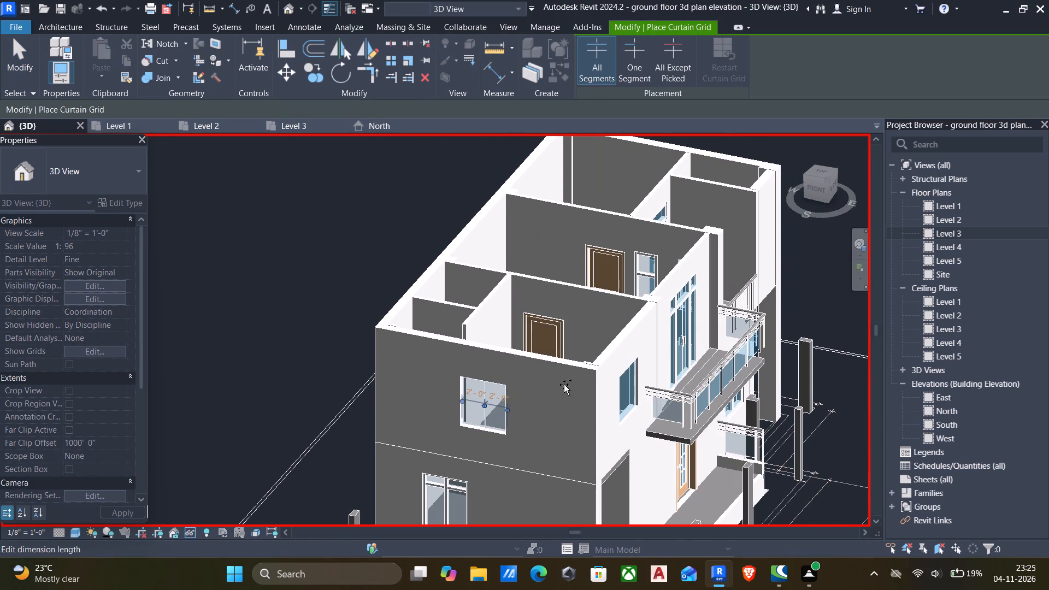
middle_click_drag(568, 376, 488, 358)
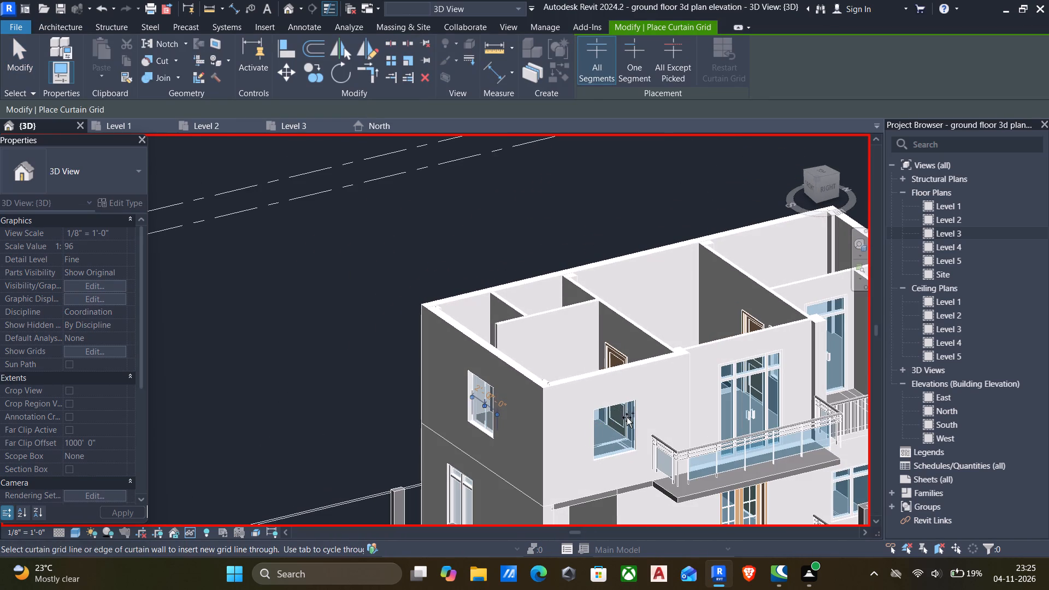
scroll(618, 408, "up", 5)
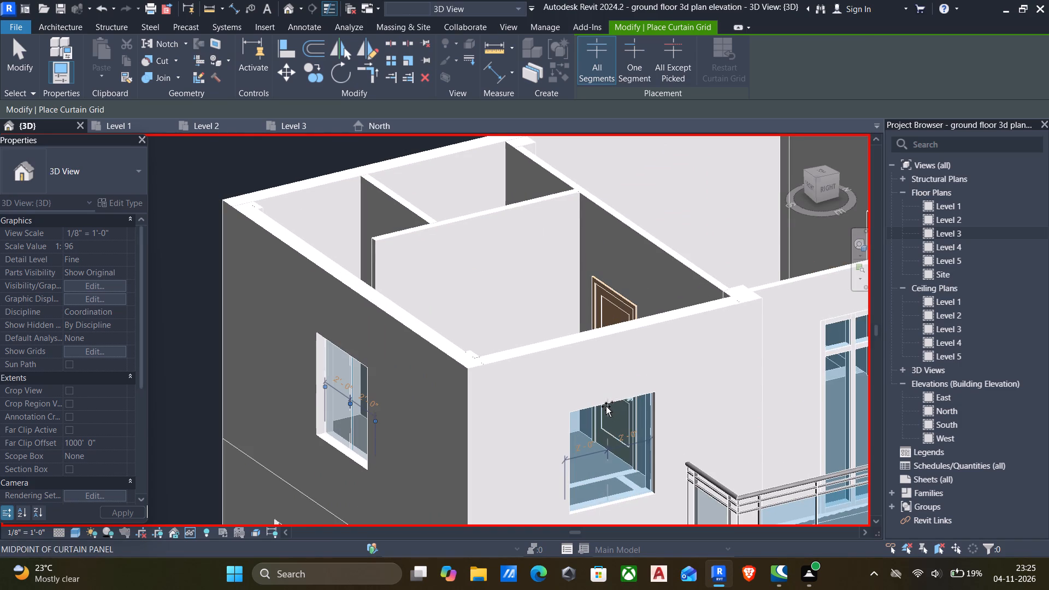
left_click(606, 406)
scroll(602, 395, "down", 4)
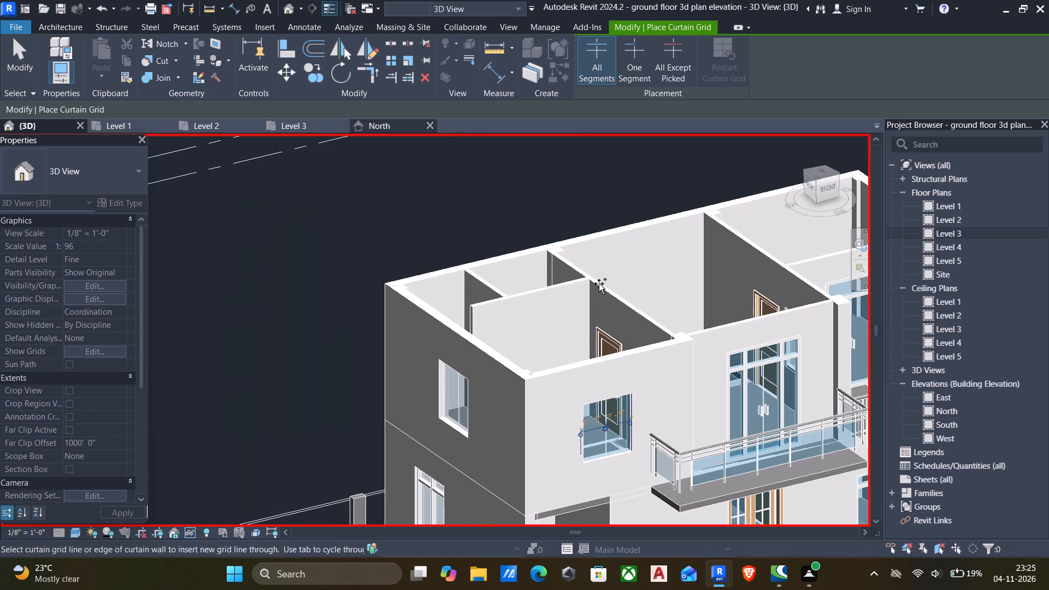
key("Escape")
key("Escape")
Place 2.5" x 5" rectangular mullions on all grid lines of the east and south windows.
scroll(605, 424, "up", 4)
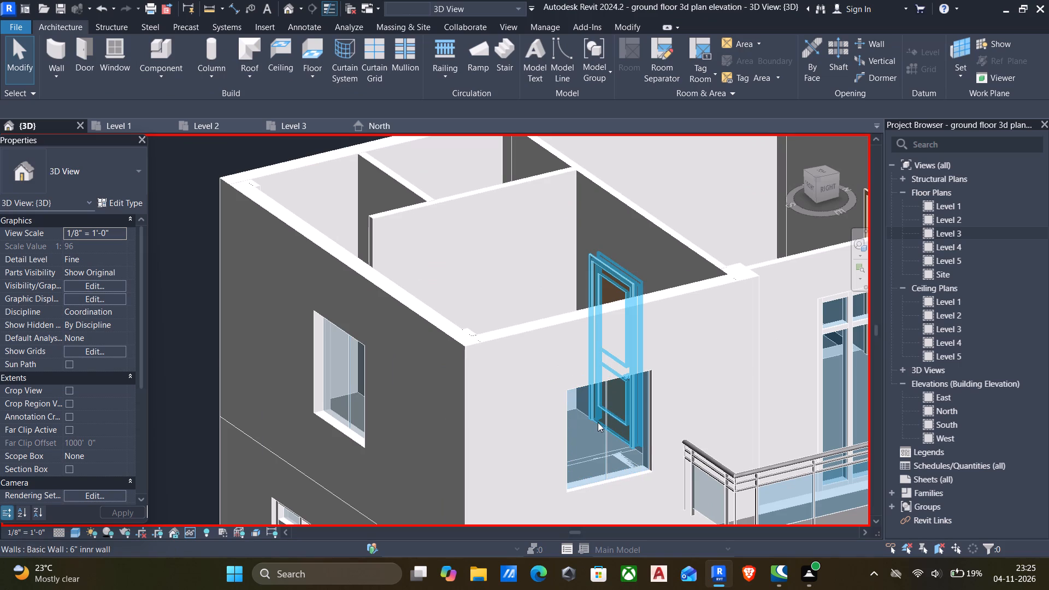
left_click(408, 54)
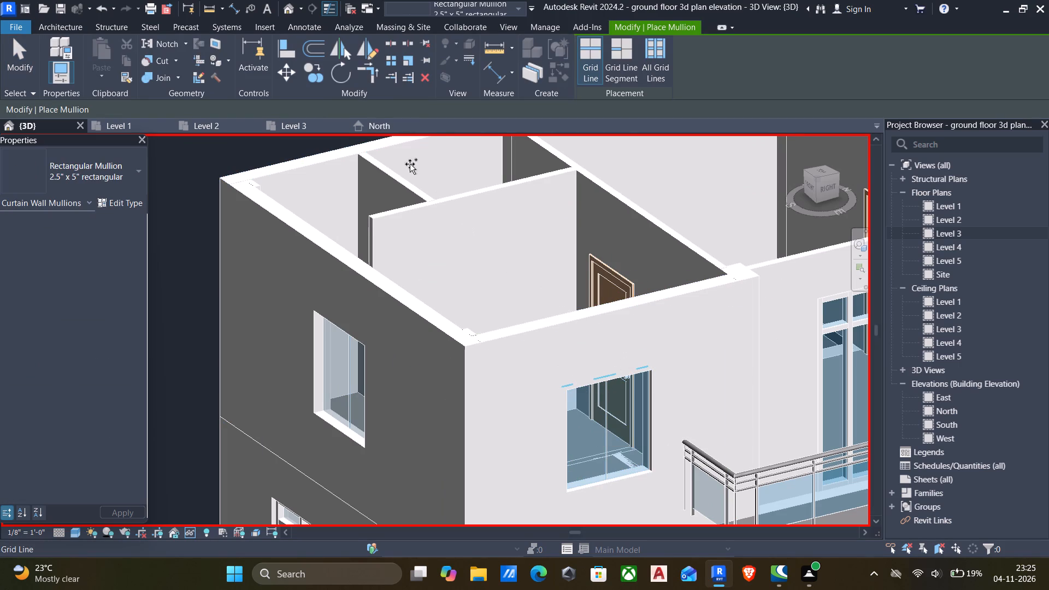
left_click(659, 55)
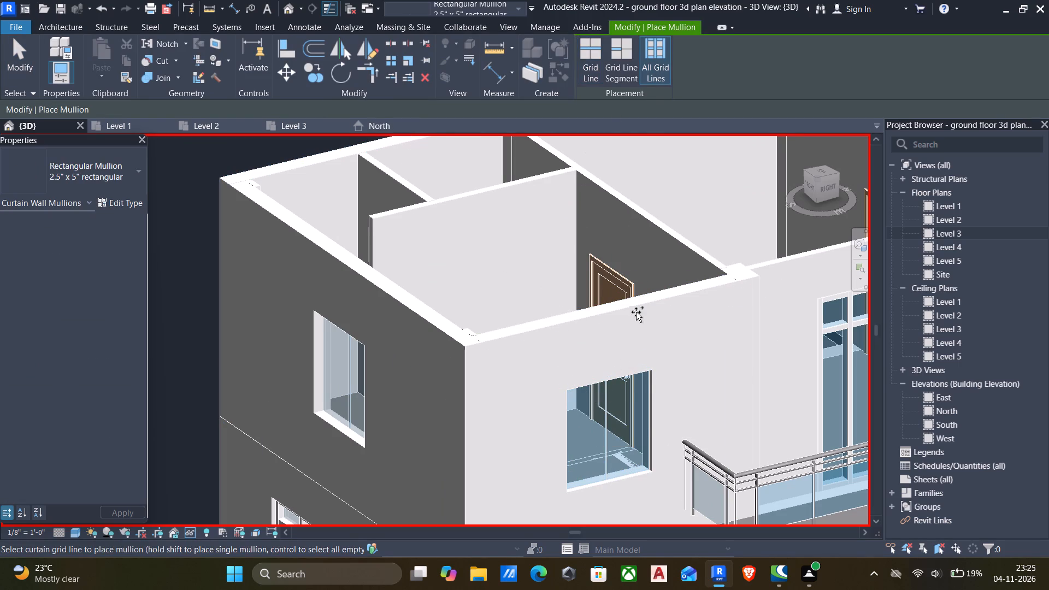
left_click(610, 386)
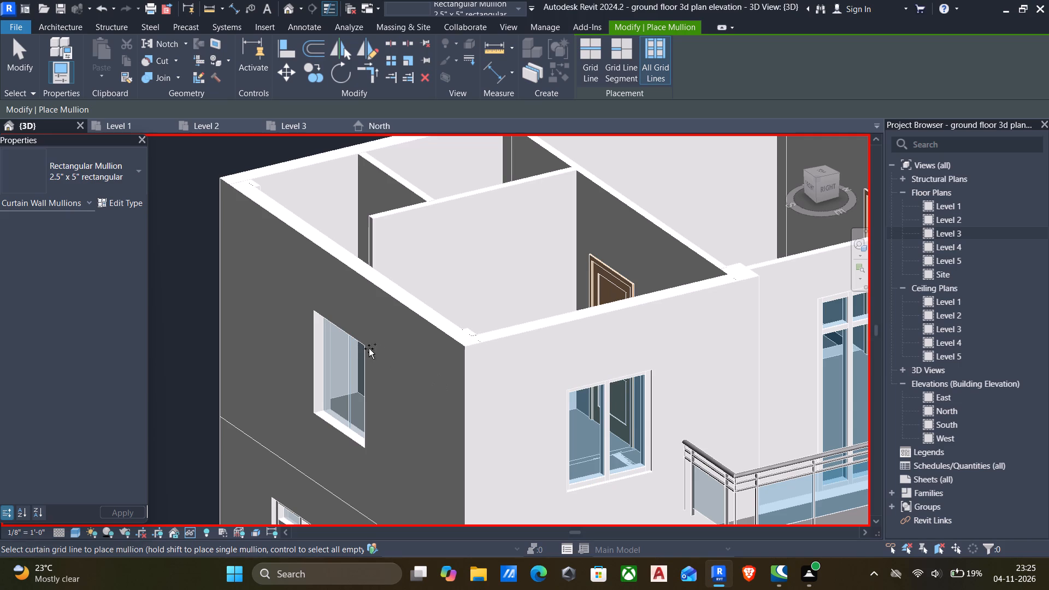
left_click(353, 342)
scroll(439, 376, "down", 5)
key("Escape")
Examine the new corner-room windows and the upper storey from several sides of the 3D model.
middle_click_drag(450, 377, 473, 393)
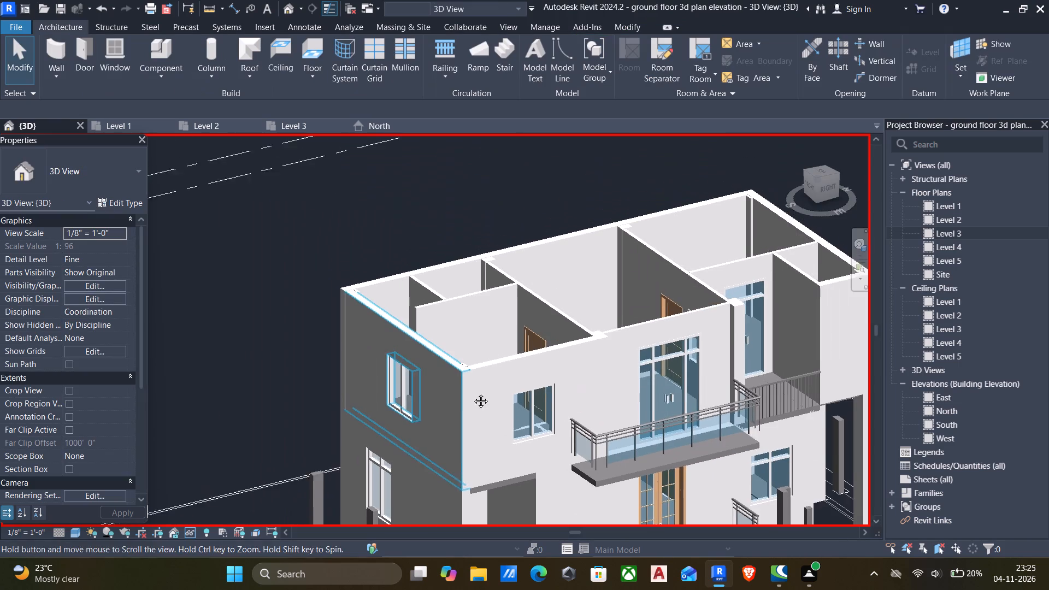
middle_click_drag(473, 393, 494, 395)
scroll(496, 396, "down", 2, "shift")
middle_click_drag(498, 396, 478, 426, "shift")
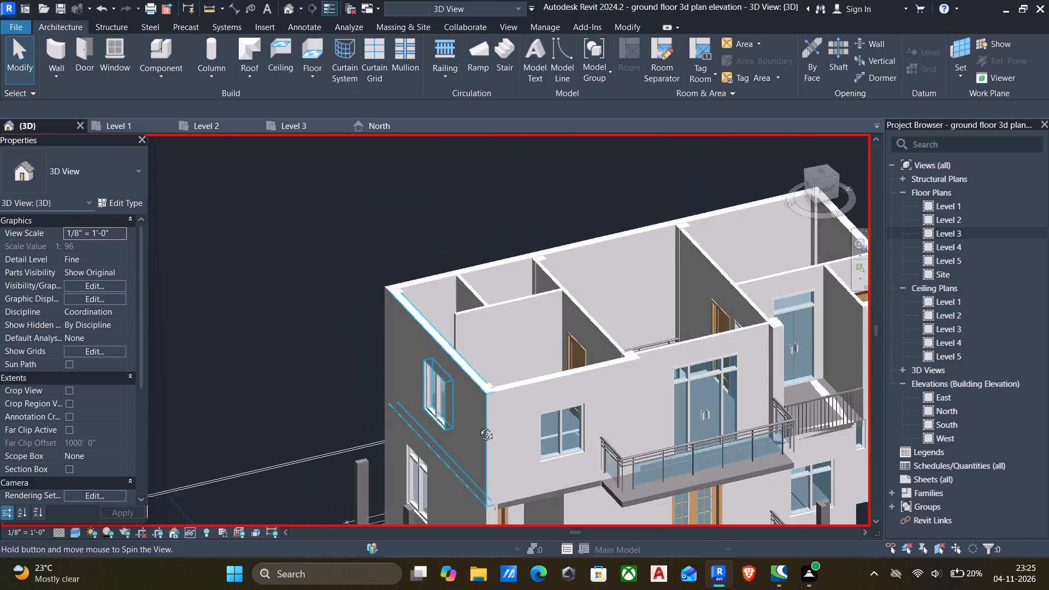
middle_click_drag(478, 426, 558, 468, "shift")
scroll(562, 445, "down", 2)
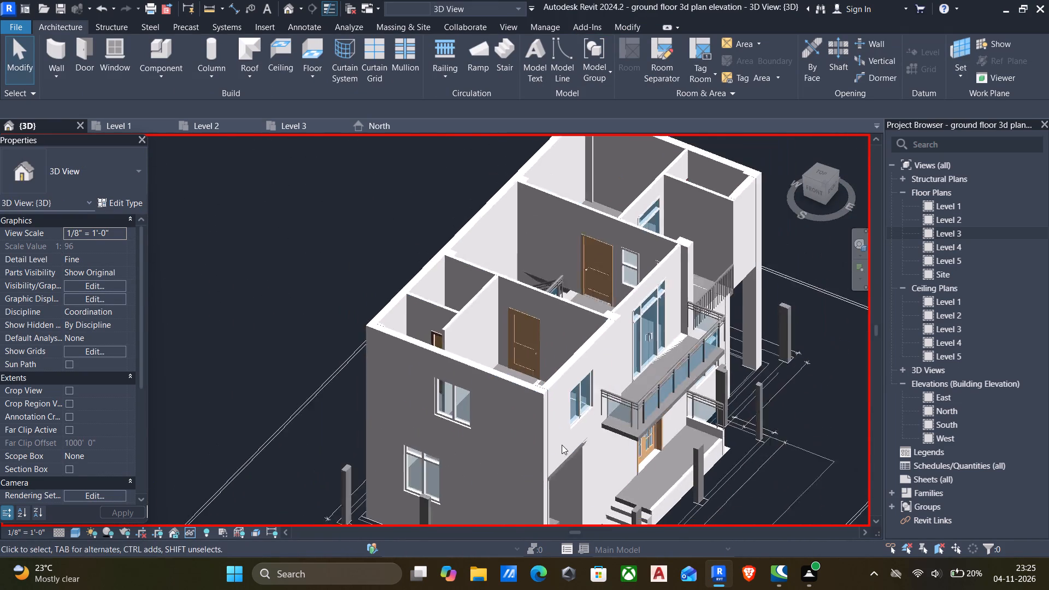
scroll(562, 445, "down", 2)
middle_click_drag(562, 445, 470, 476)
key("Escape")
scroll(599, 419, "down", 1, "shift")
middle_click_drag(599, 419, 494, 432, "shift")
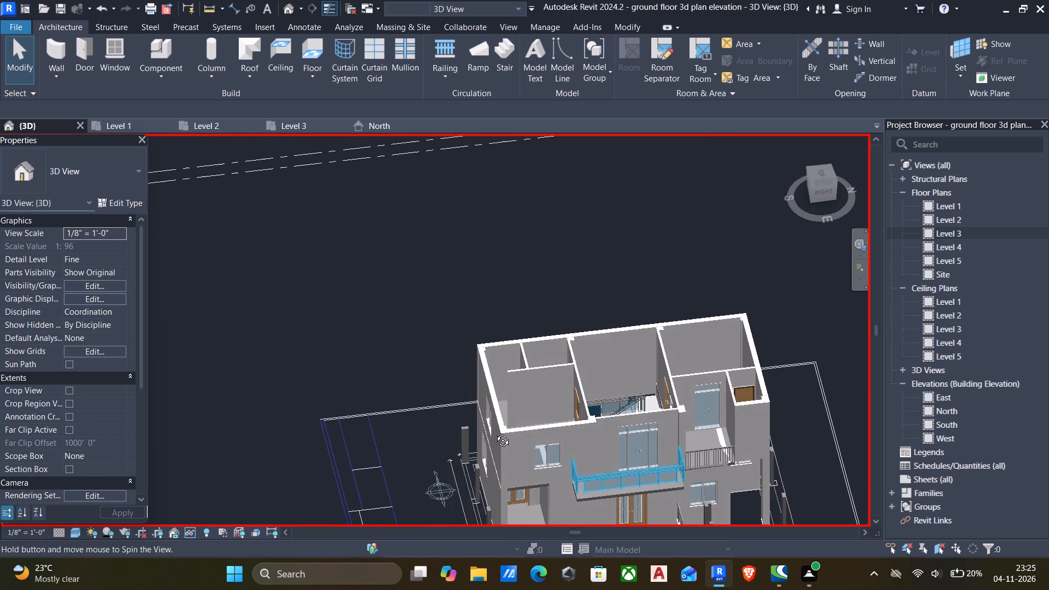
middle_click_drag(494, 432, 676, 397, "shift")
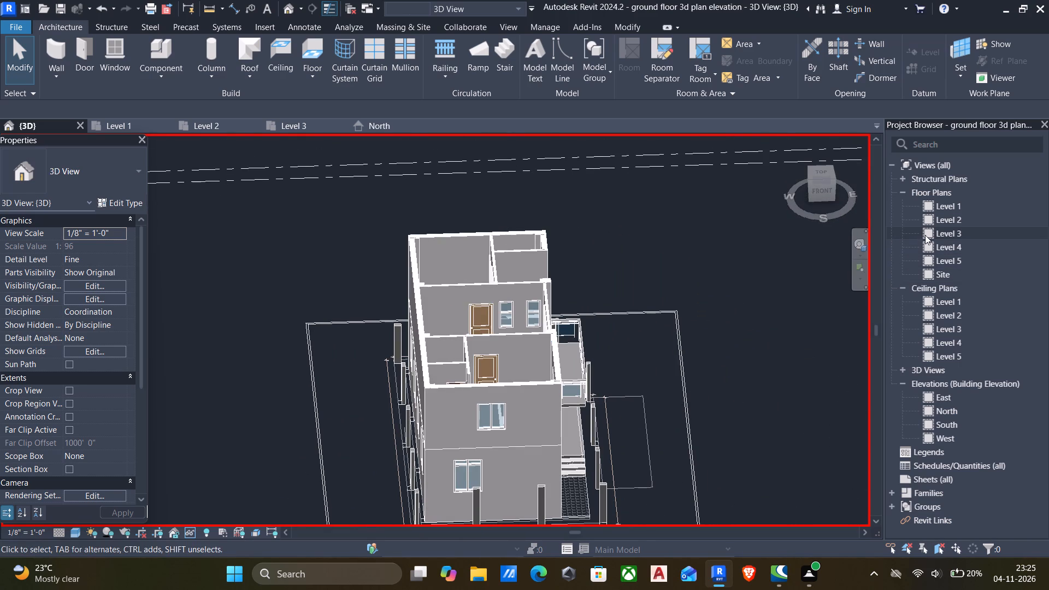
On the Level 3 plan, draw a 3' curtain wall in the northwest room's north exterior wall, beginning near the inner partition.
double_click(925, 234)
scroll(598, 285, "down", 6)
middle_click_drag(599, 291, 653, 356)
scroll(659, 348, "up", 1)
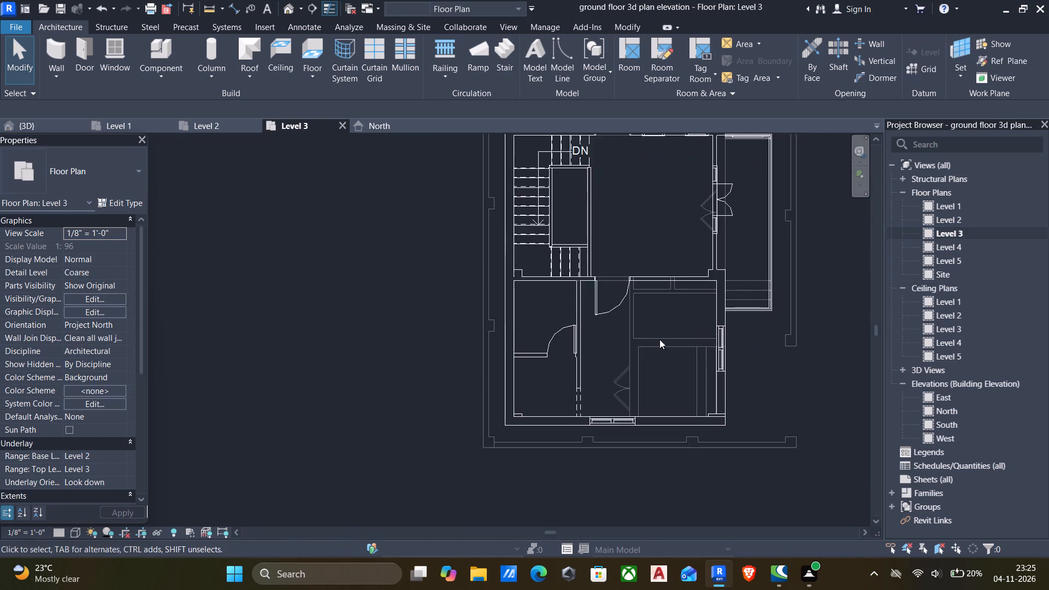
scroll(651, 318, "down", 4)
middle_click_drag(651, 320, 688, 416)
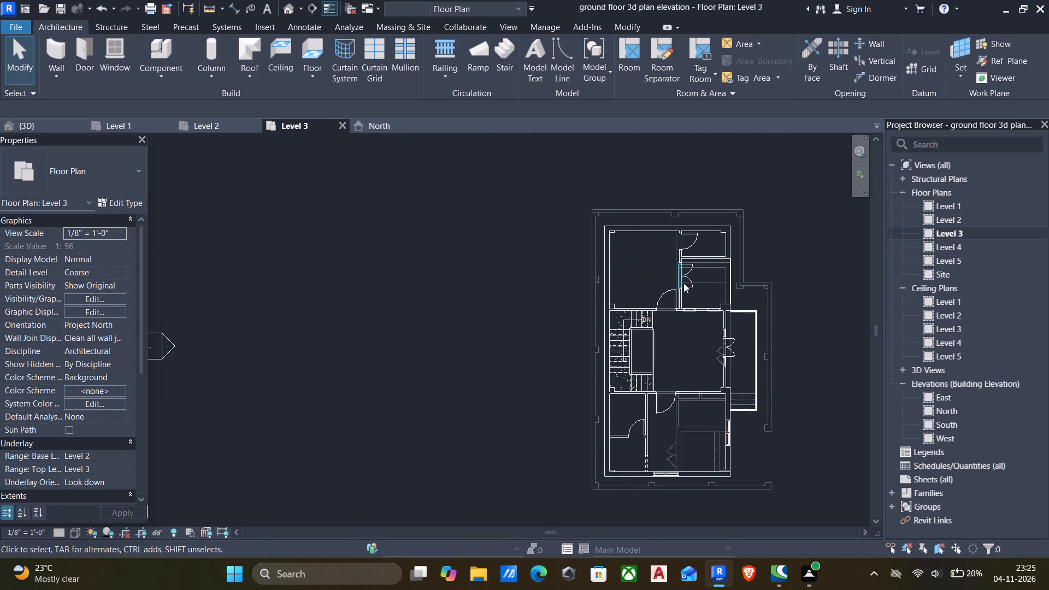
scroll(715, 278, "up", 3)
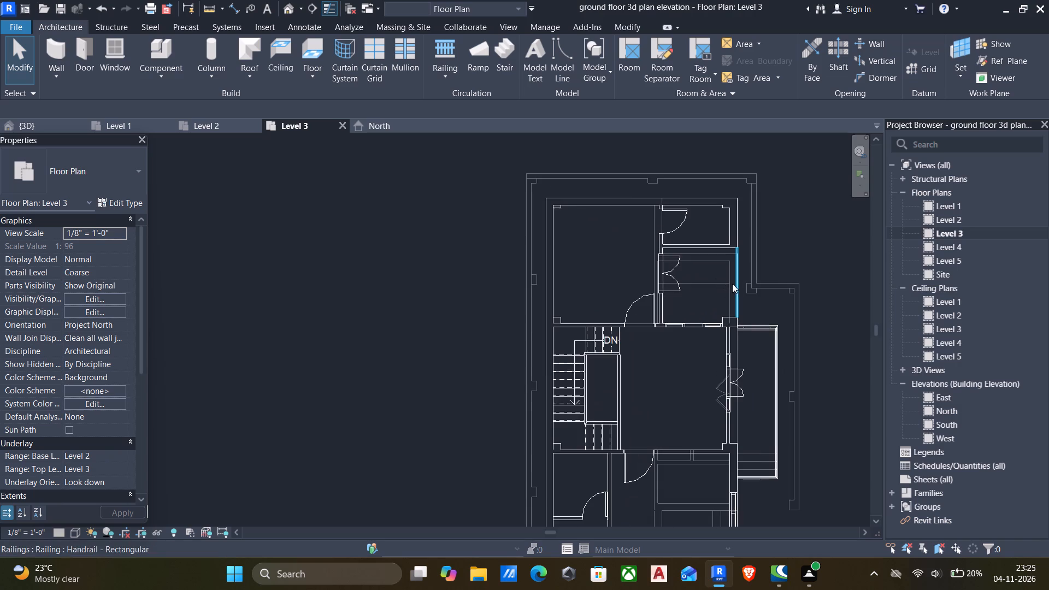
scroll(641, 285, "down", 2)
middle_click_drag(649, 293, 714, 338)
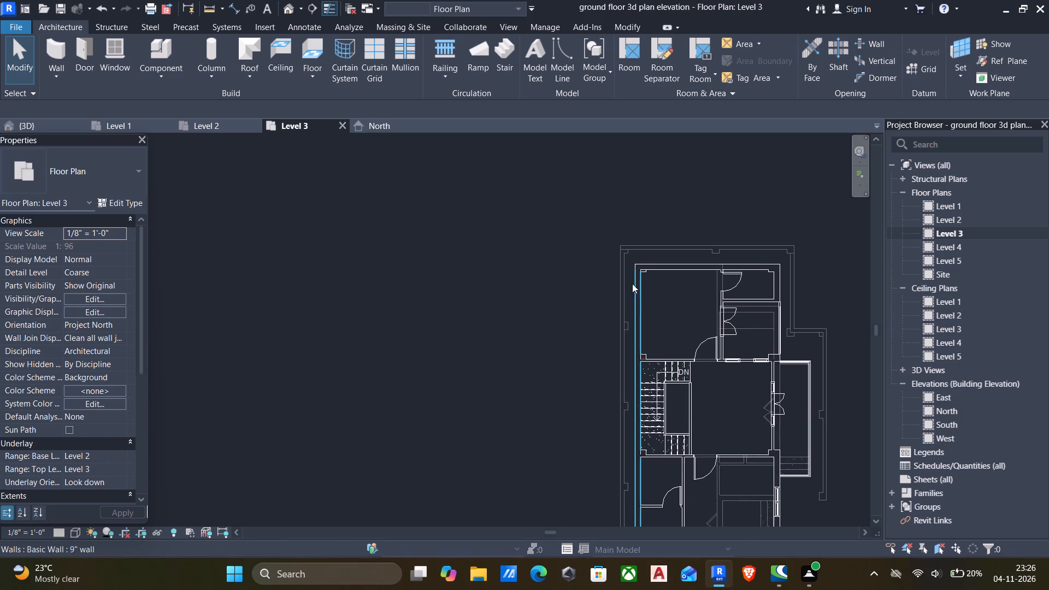
key("w")
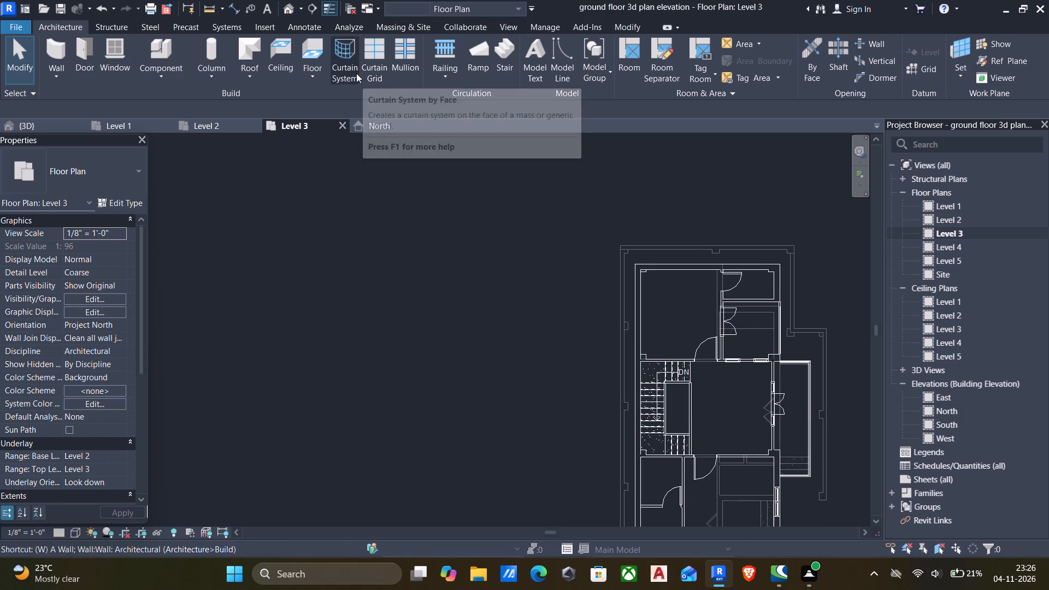
key("a")
scroll(643, 312, "up", 4)
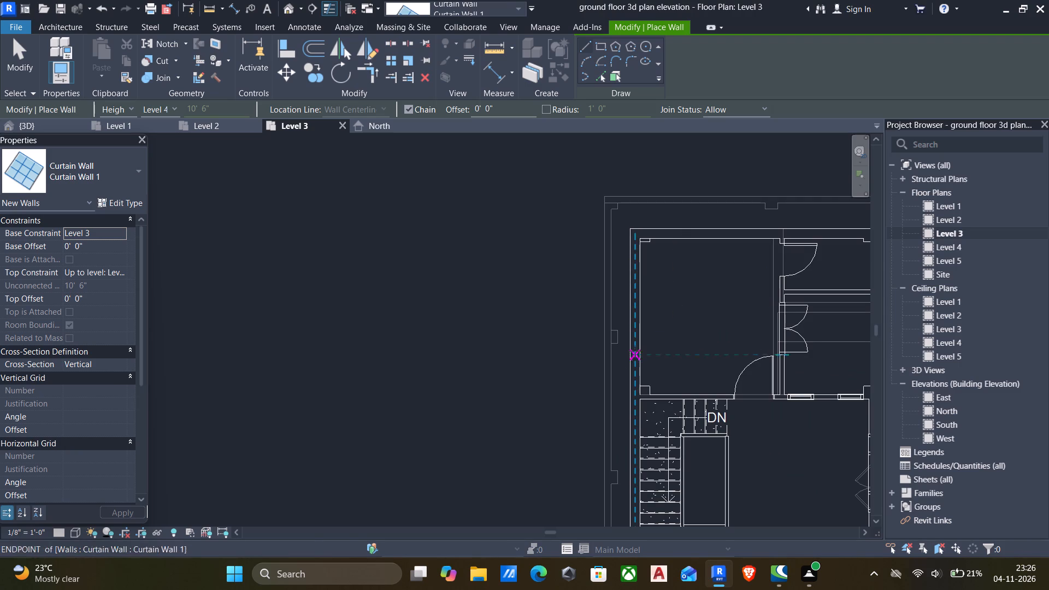
scroll(637, 376, "up", 1)
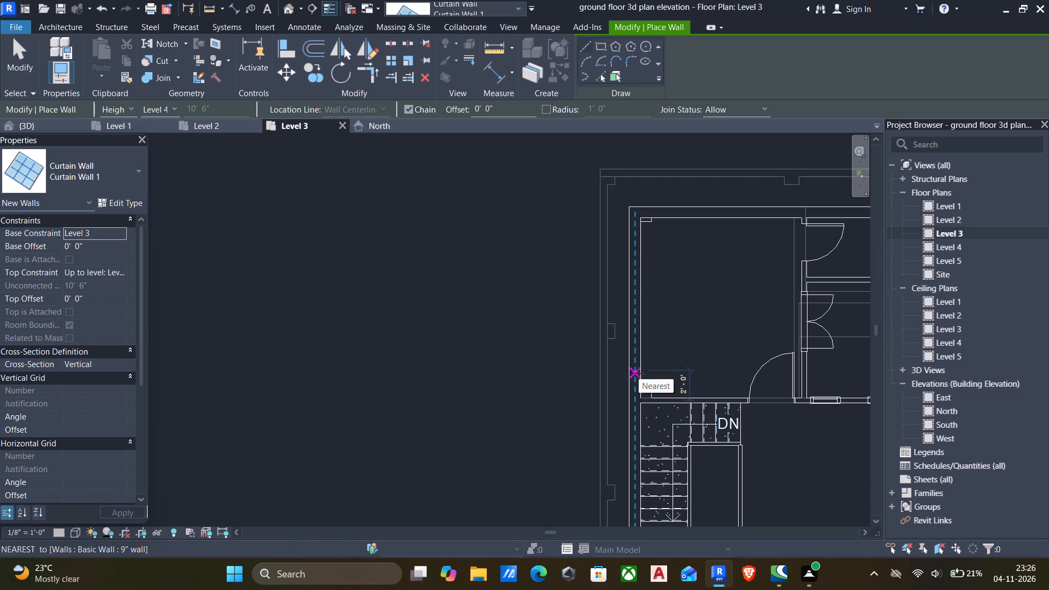
scroll(714, 336, "down", 1)
middle_click_drag(711, 337, 668, 383)
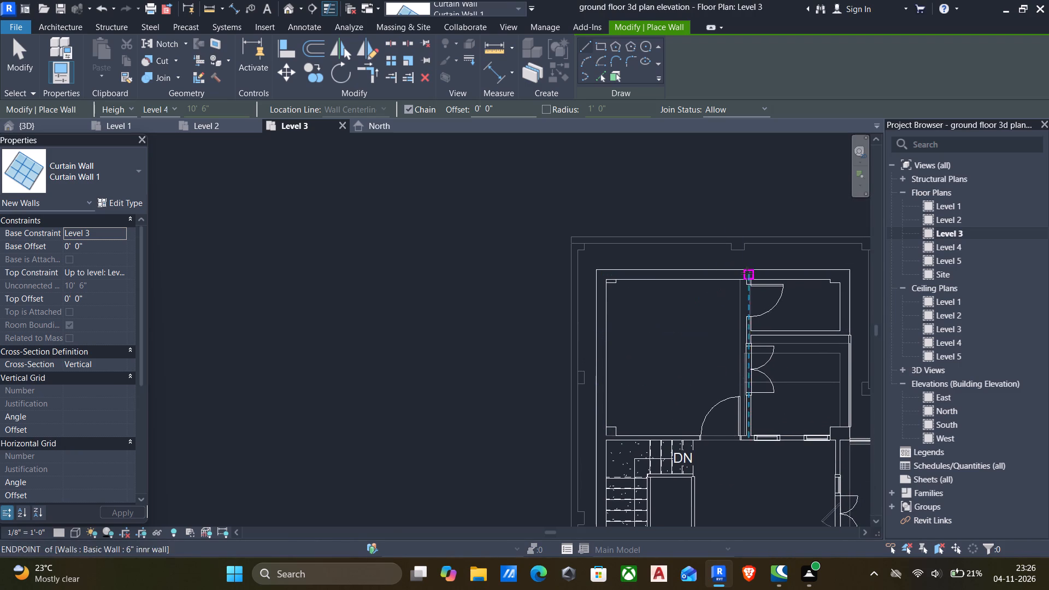
scroll(747, 273, "up", 5)
left_click(728, 273)
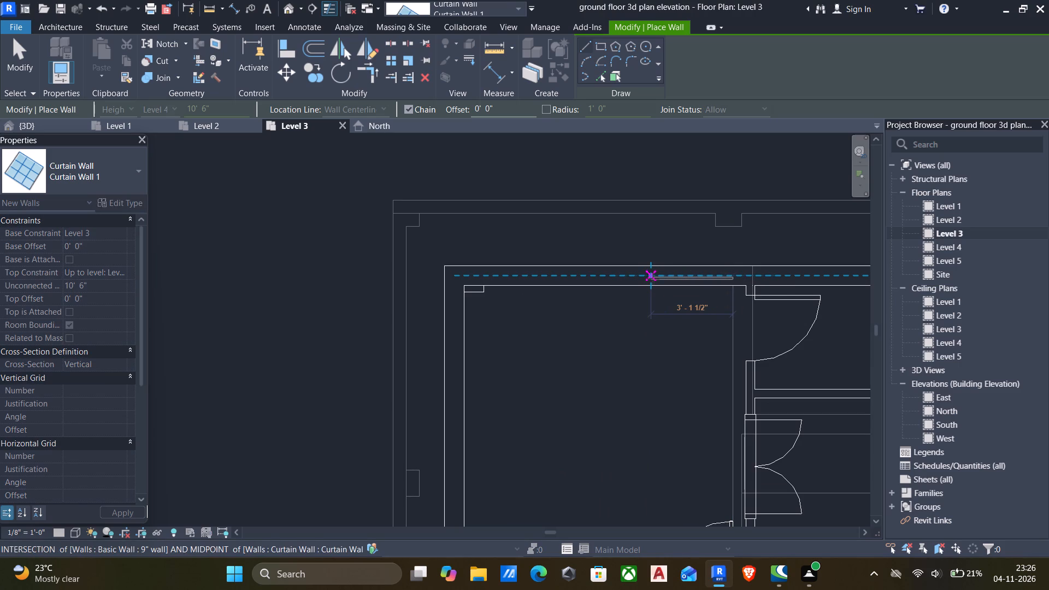
type("3'")
key("Return")
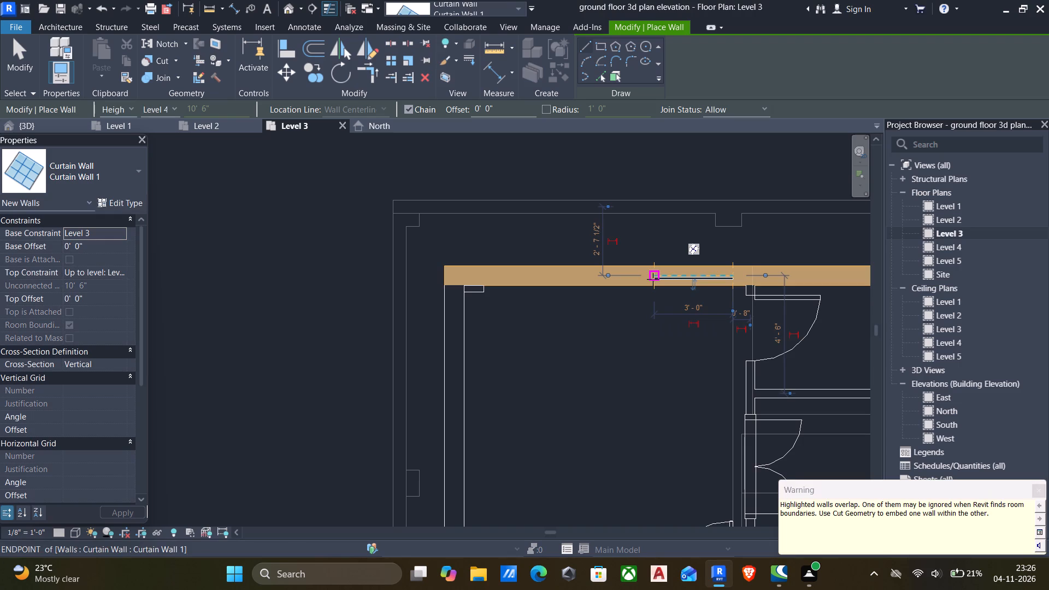
key("Escape")
Draw a 2' curtain wall along the west exterior wall of the northwest room, in its southern half.
scroll(641, 308, "down", 5)
middle_click_drag(641, 315, 643, 285)
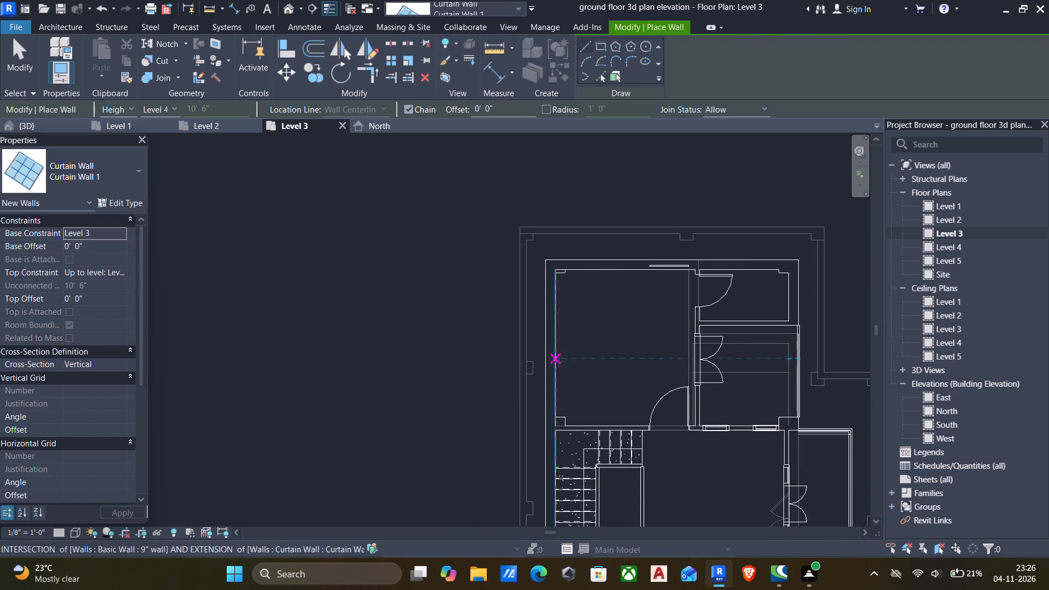
scroll(555, 366, "up", 4)
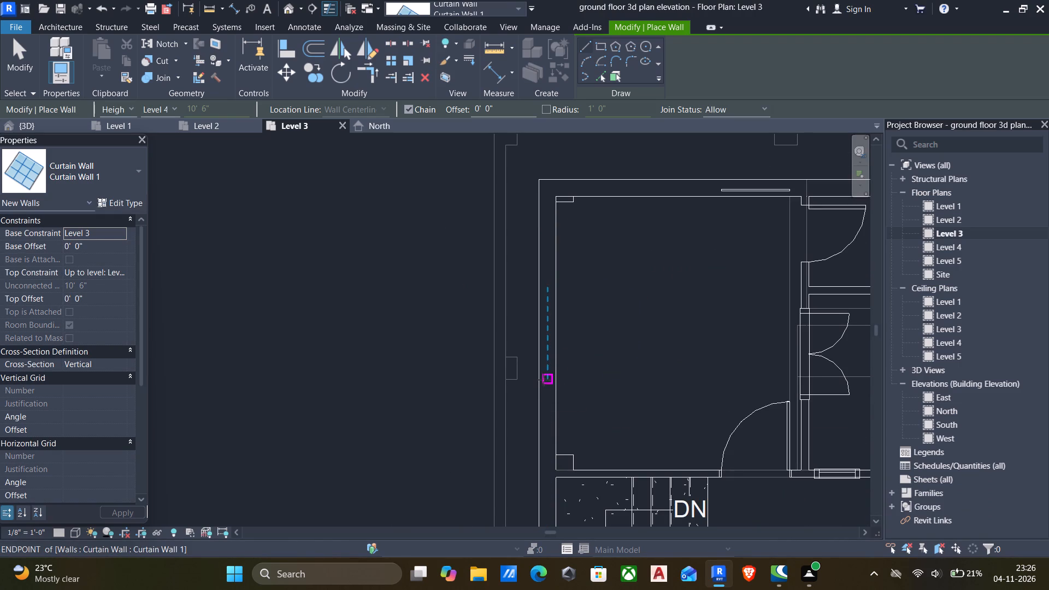
left_click(545, 377)
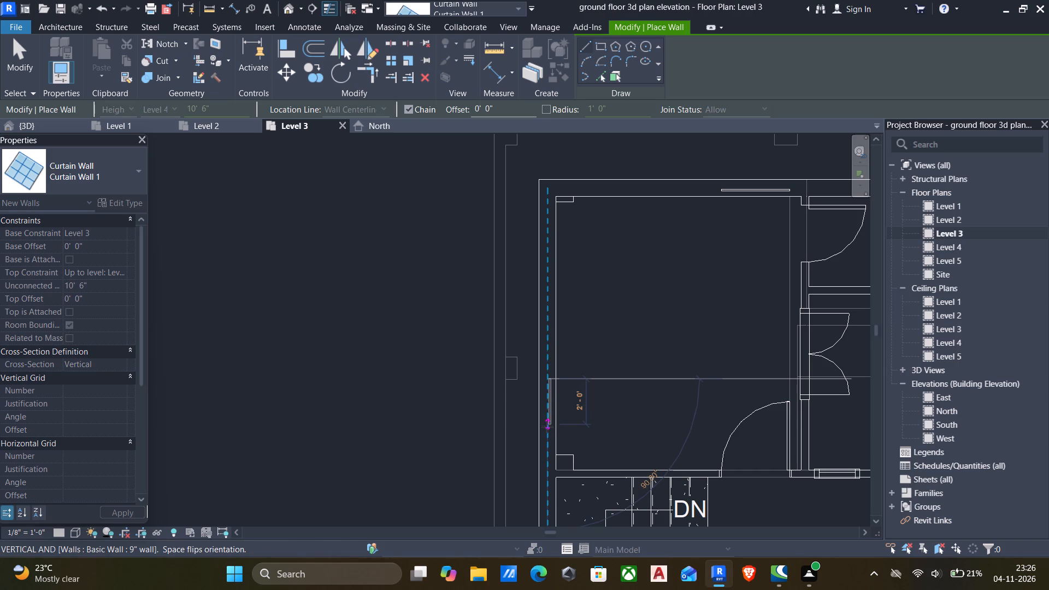
left_click(547, 427)
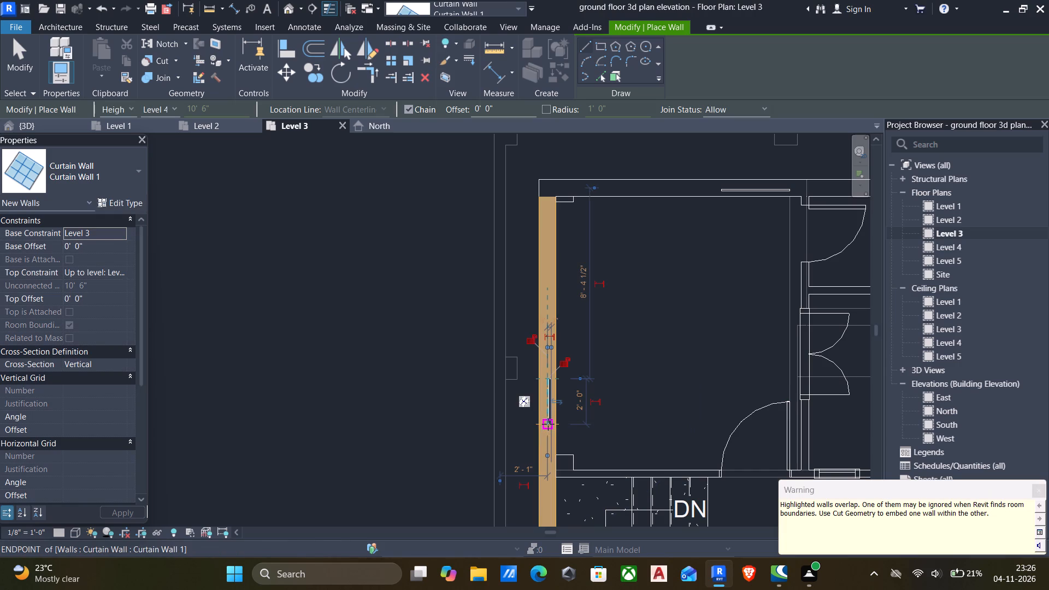
key("Escape")
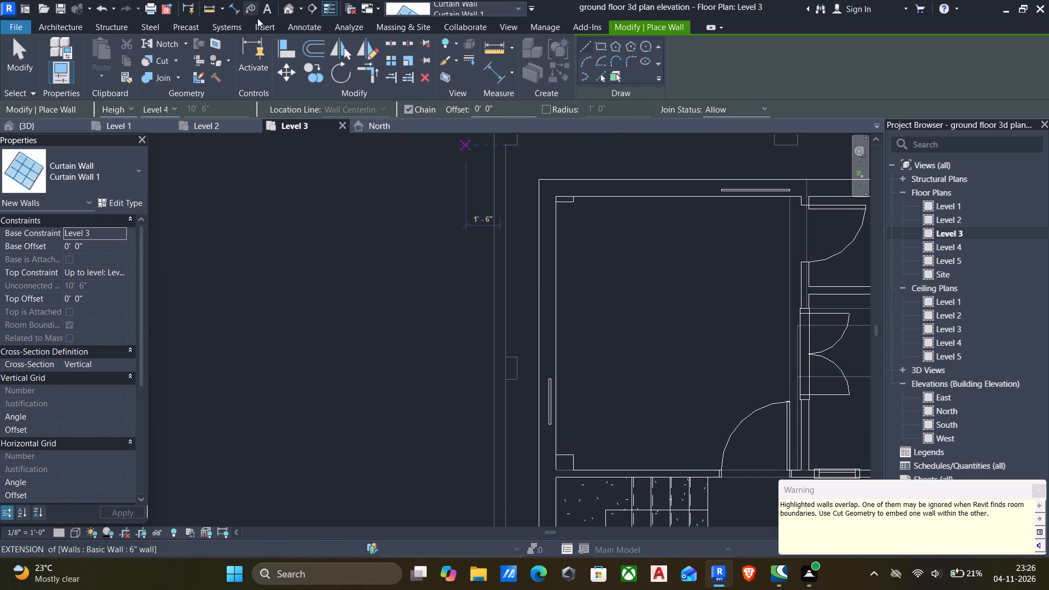
Cut the west and north exterior walls with their new curtain walls using Cut Geometry.
left_click(158, 60)
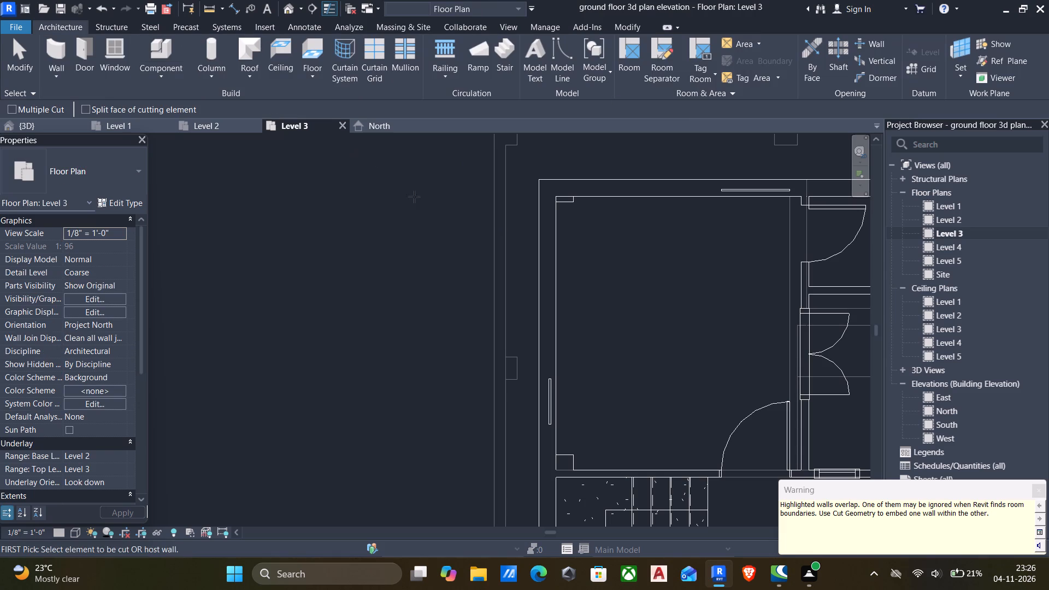
left_click(543, 311)
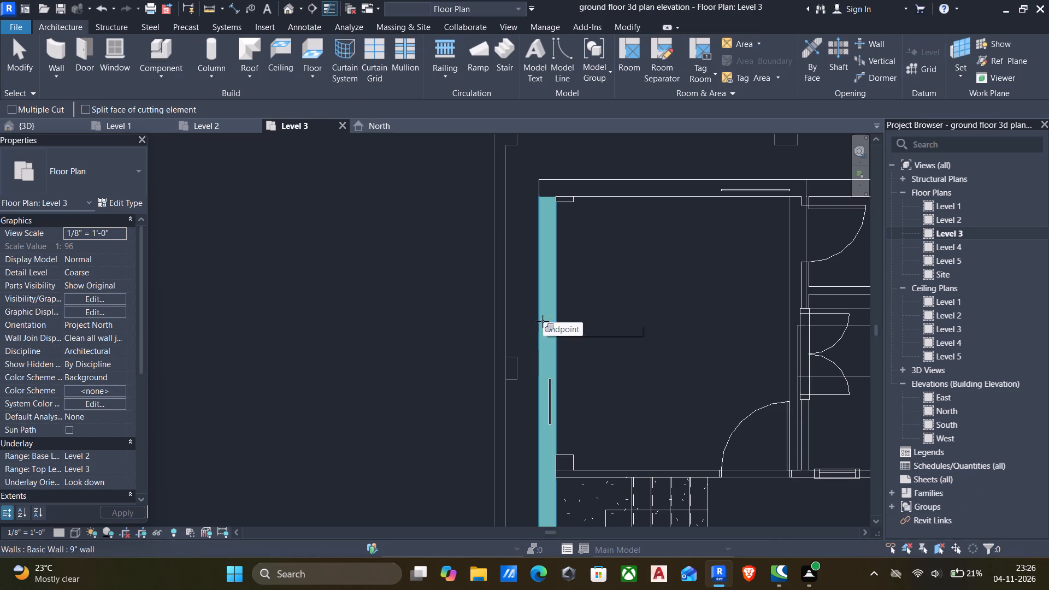
left_click(547, 406)
left_click(663, 180)
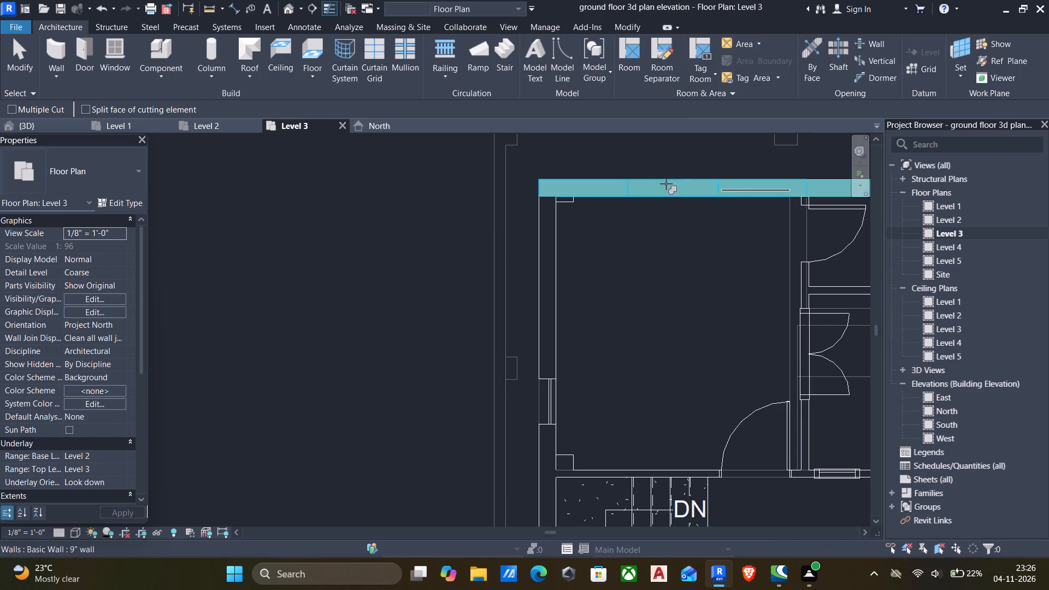
left_click(728, 186)
scroll(716, 214, "down", 5)
middle_click_drag(715, 221, 634, 239)
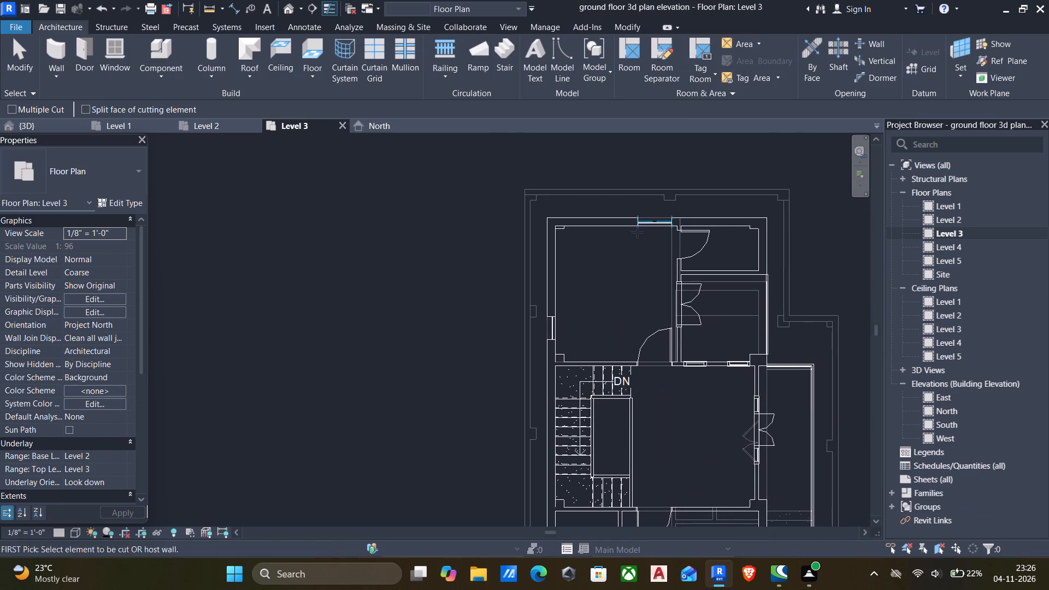
In the 3D view, set the west curtain wall window's base offset to 3' and top offset to -3'.
left_click(285, 8)
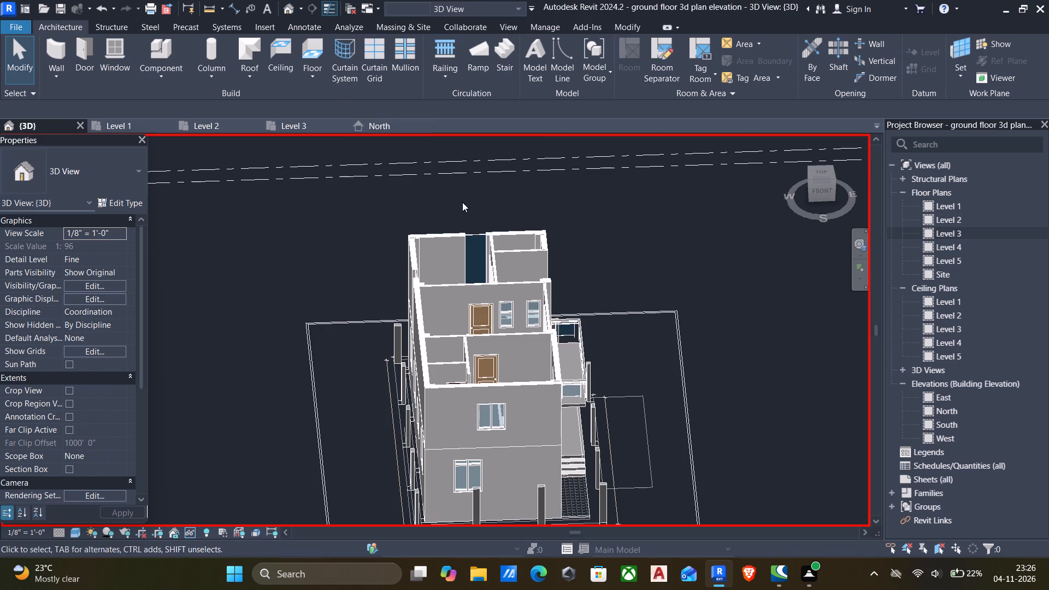
scroll(476, 219, "down", 5)
middle_click_drag(478, 223, 697, 219, "shift")
middle_click_drag(501, 281, 584, 265, "shift")
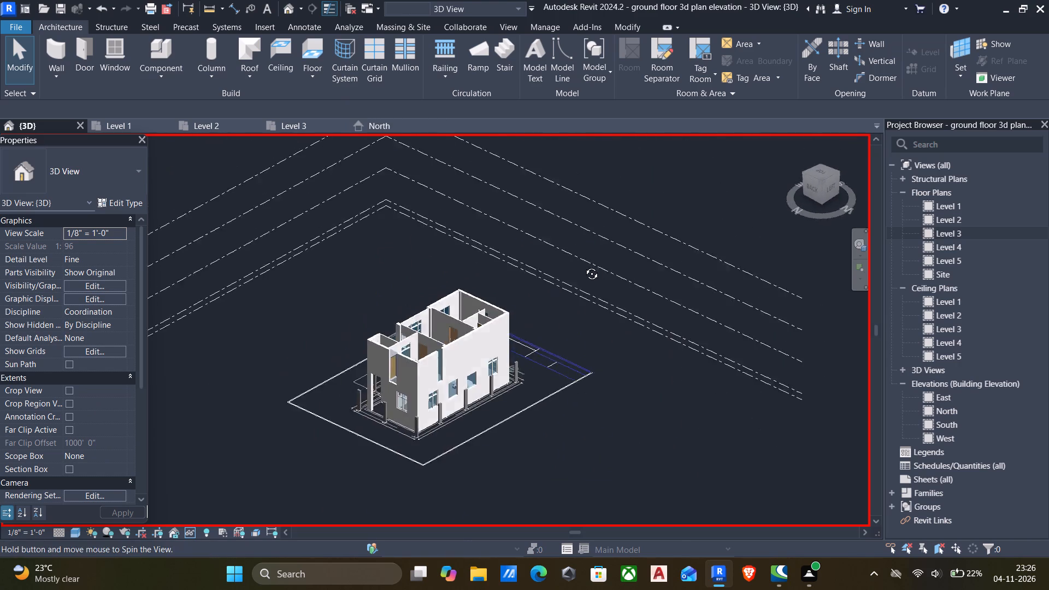
middle_click_drag(584, 265, 489, 297, "shift")
scroll(395, 300, "up", 5)
scroll(383, 370, "up", 3)
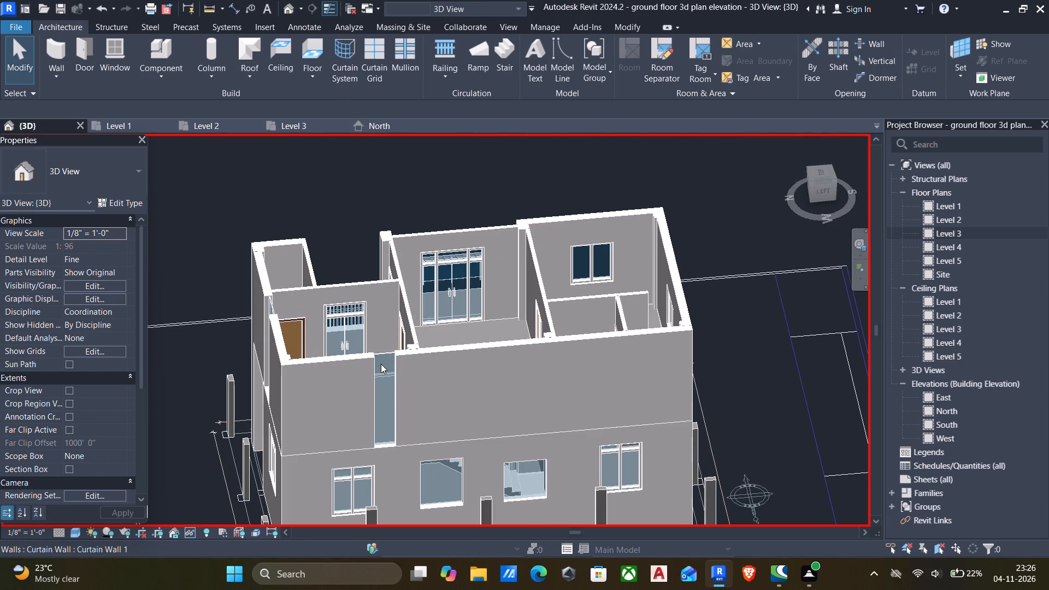
left_click(385, 359)
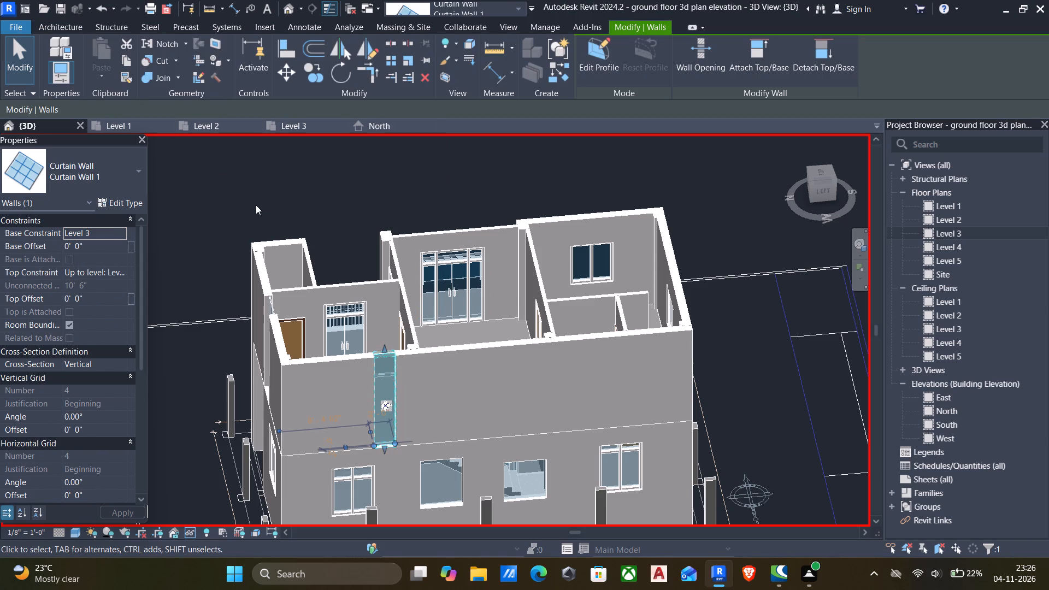
left_click(104, 250)
type("3'")
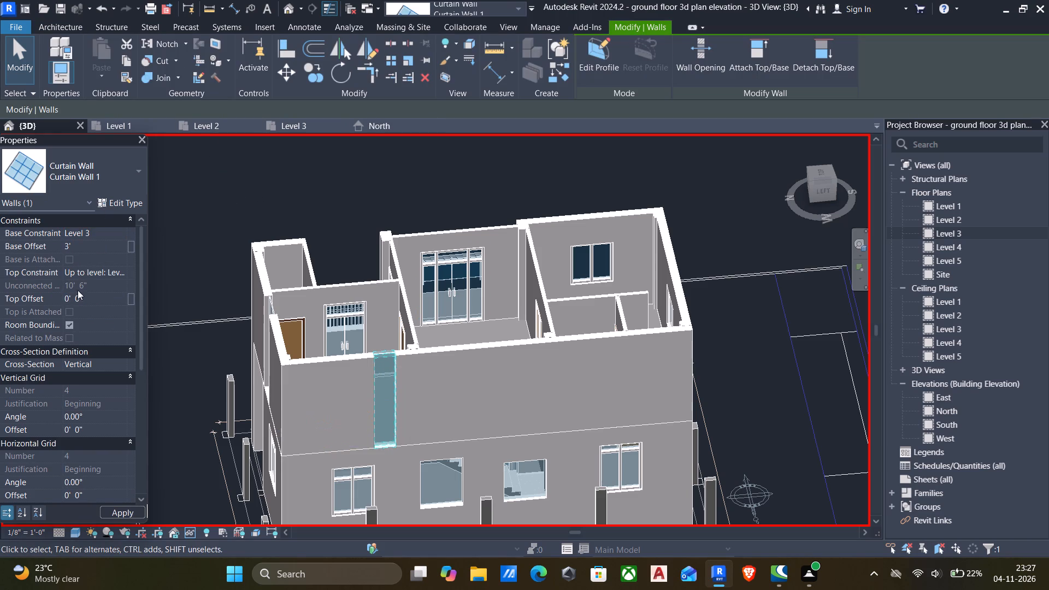
left_click(93, 298)
type("-3'")
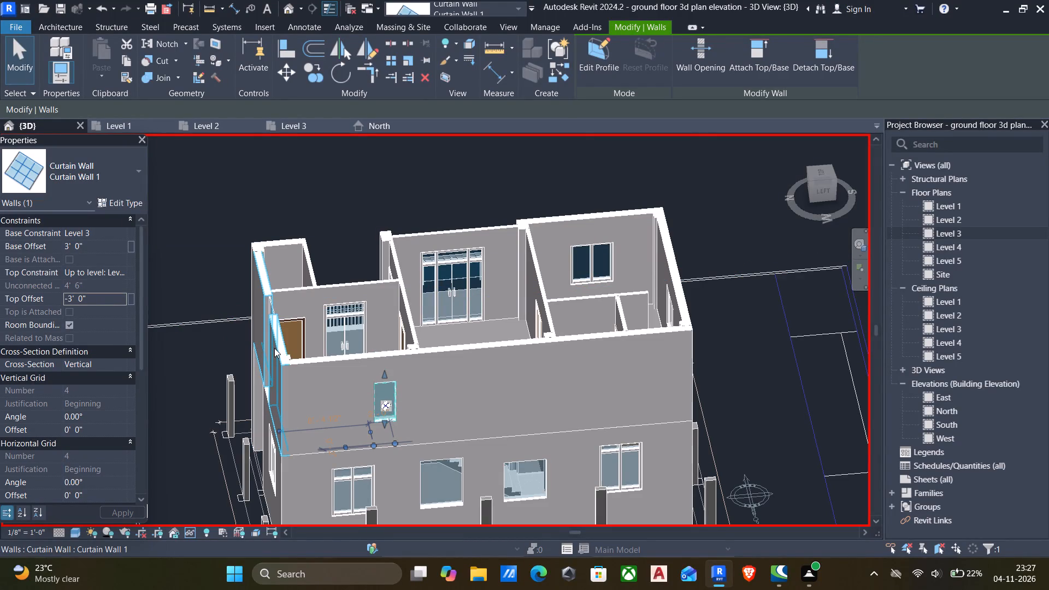
key("Escape")
Set the north curtain wall window's base offset to 3' and top offset to -3'.
scroll(296, 351, "down", 4)
middle_click_drag(301, 354, 349, 286, "shift")
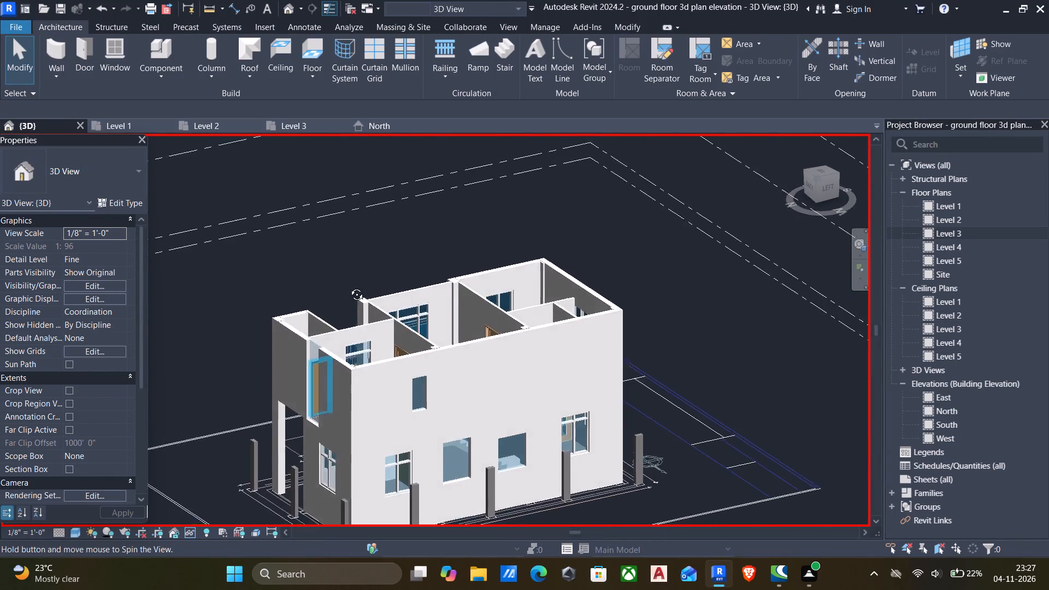
middle_click_drag(349, 286, 394, 304, "shift")
scroll(369, 370, "up", 3)
left_click(398, 401)
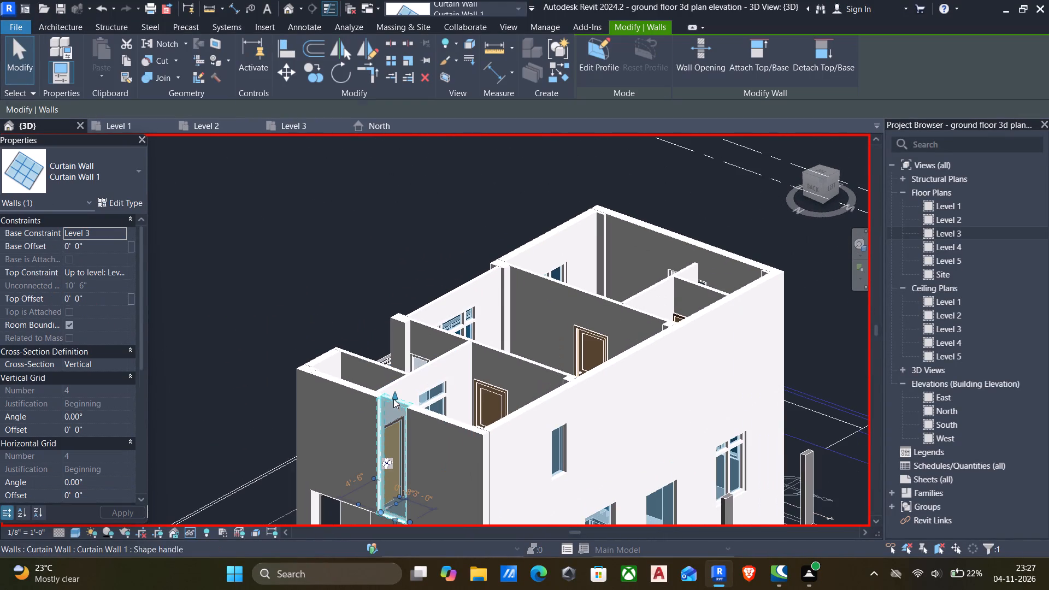
left_click(108, 247)
type("3'")
left_click(93, 299)
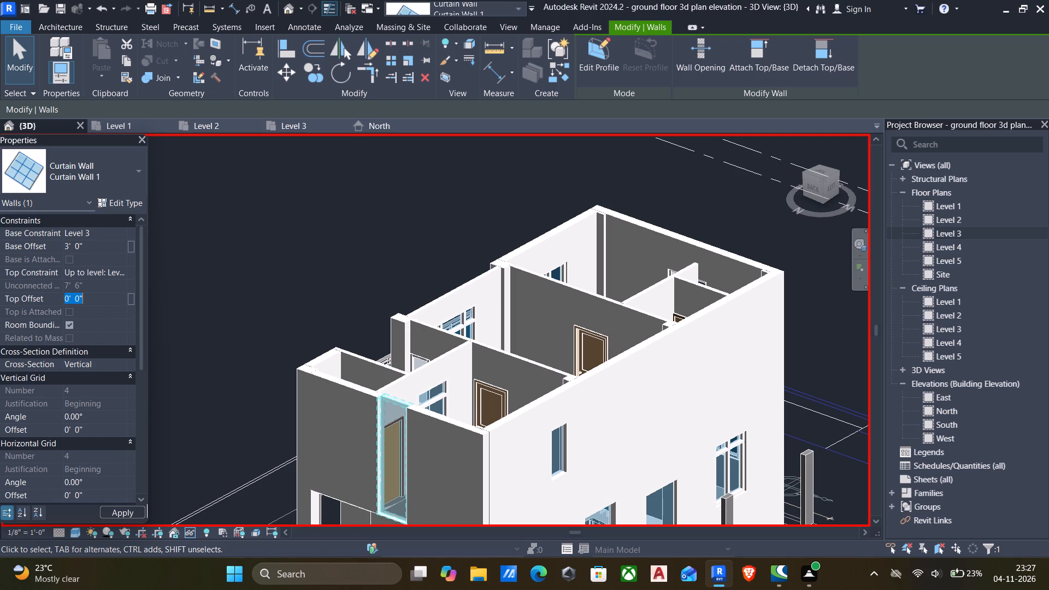
type("-3'")
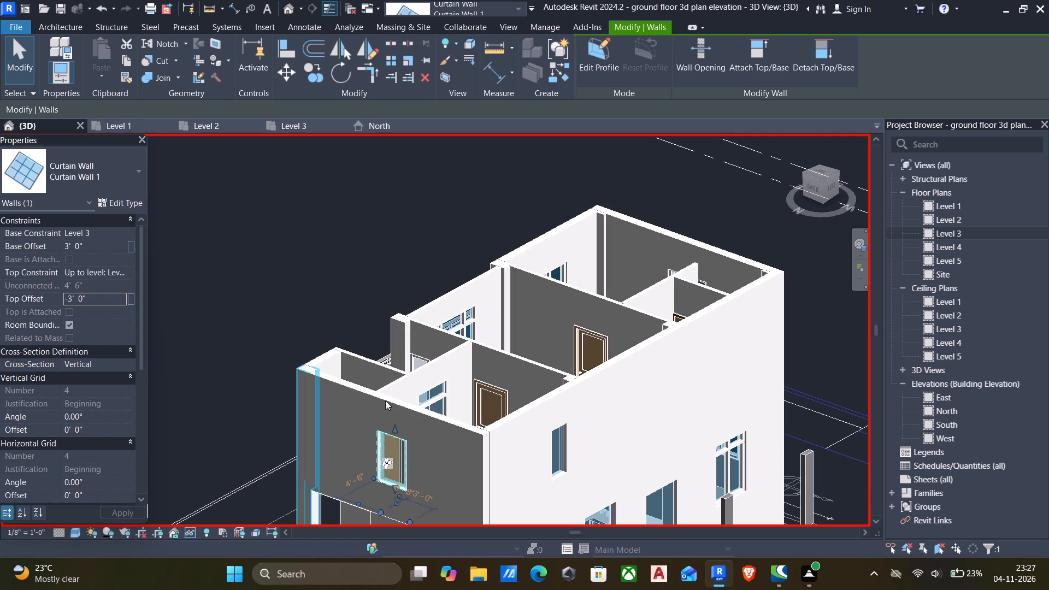
key("Escape")
Add a vertical curtain grid line at the middle of the north window and a horizontal one a third of the way down.
scroll(392, 403, "down", 5)
middle_click_drag(395, 408, 333, 383)
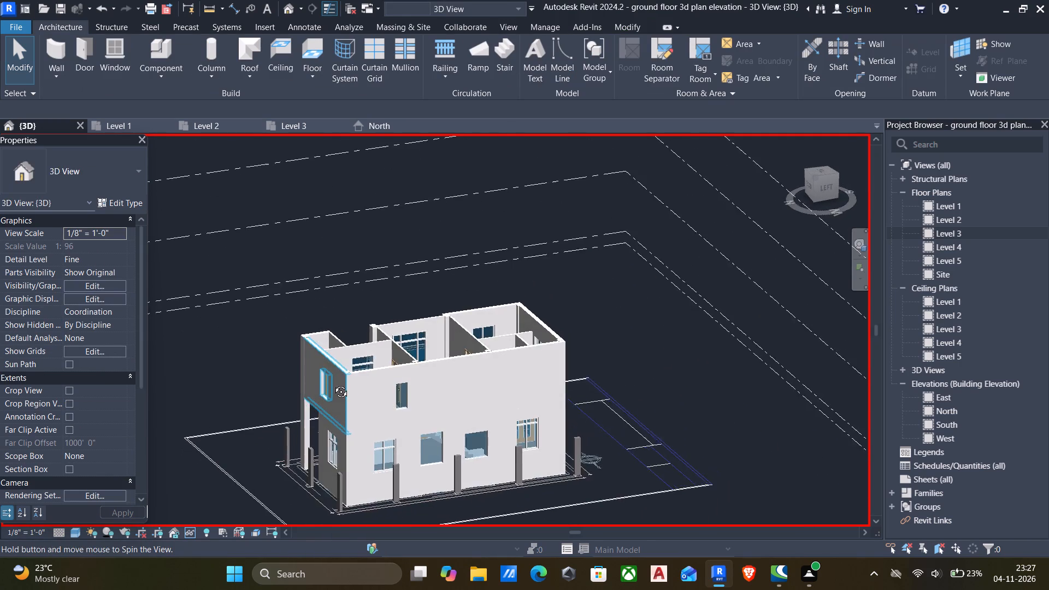
middle_click_drag(333, 383, 348, 385)
middle_click_drag(403, 386, 457, 364, "shift")
scroll(412, 397, "up", 6)
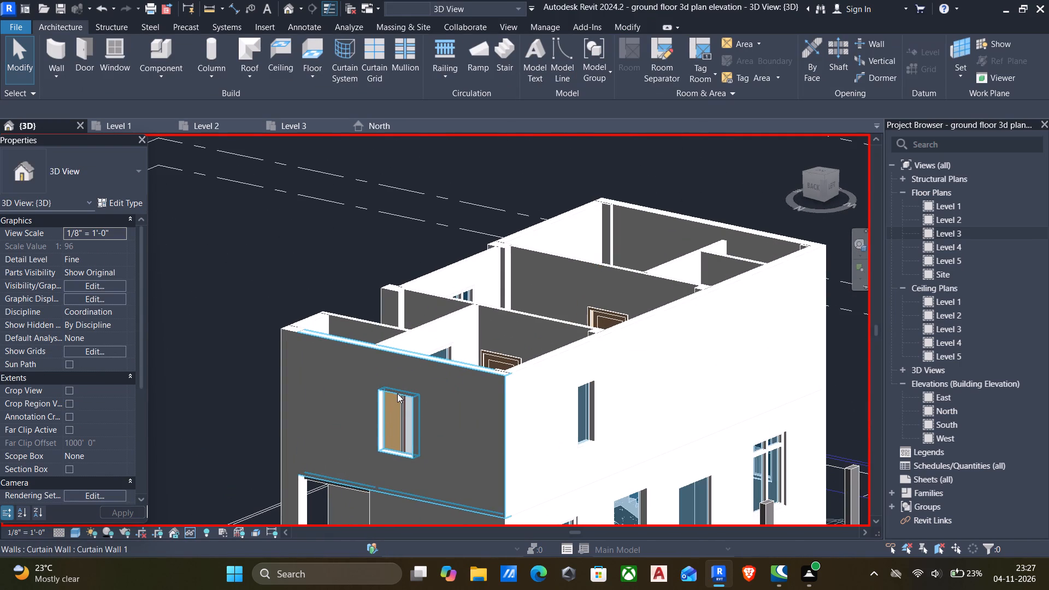
left_click(376, 52)
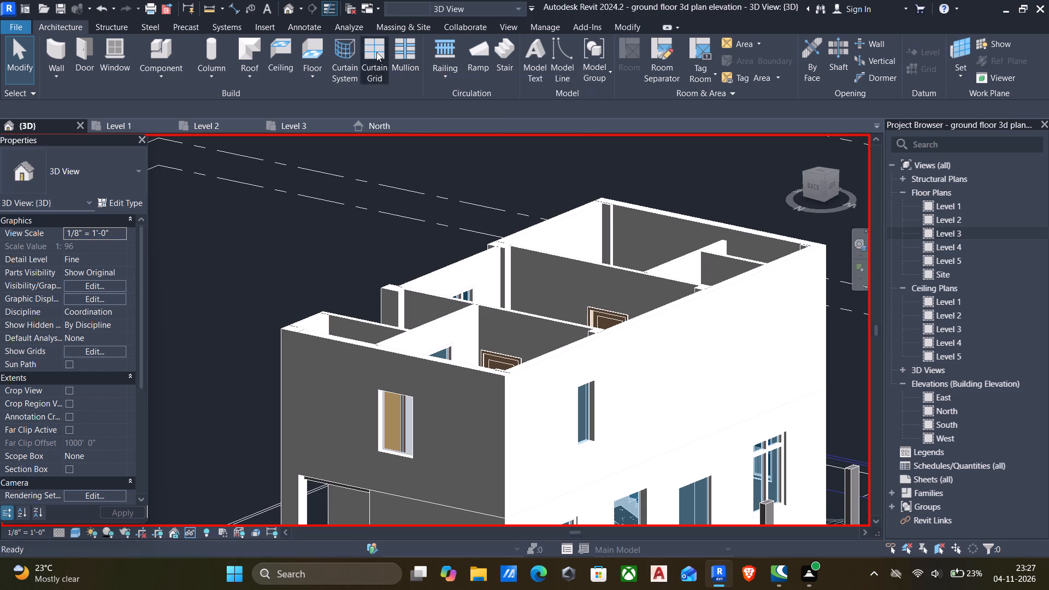
scroll(392, 409, "up", 5)
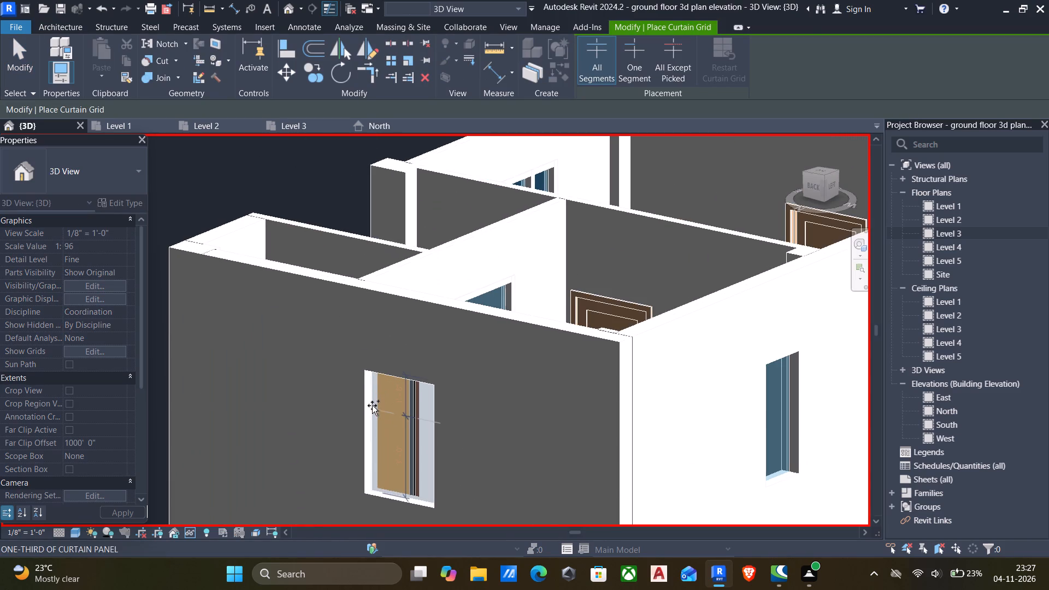
left_click(397, 380)
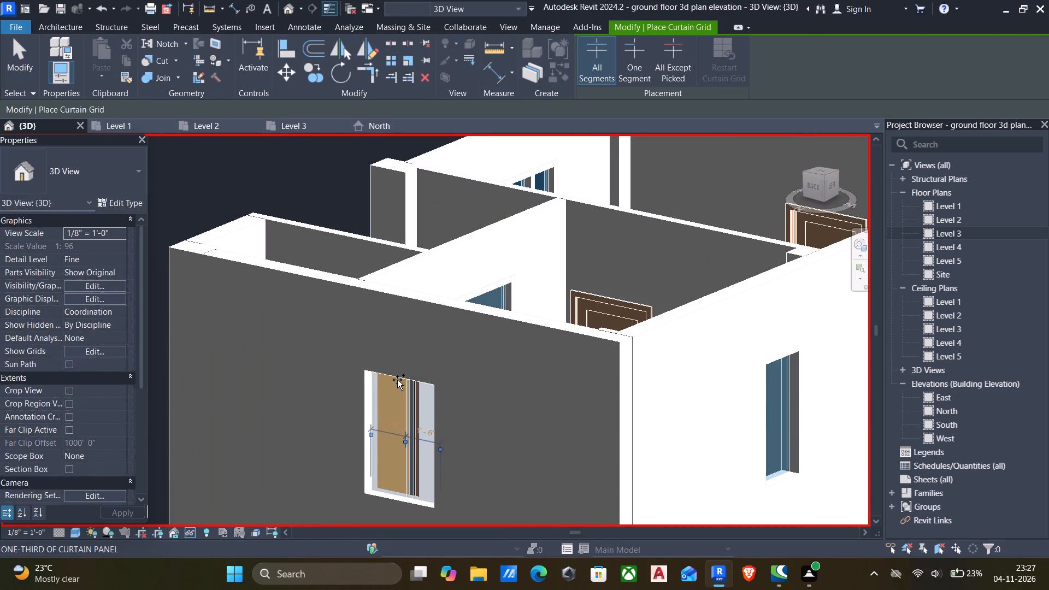
left_click(369, 399)
Add a horizontal curtain grid line at mid-height across the west curtain wall window.
scroll(562, 409, "down", 5)
middle_click_drag(563, 409, 494, 388)
scroll(591, 423, "up", 1)
scroll(658, 438, "up", 4)
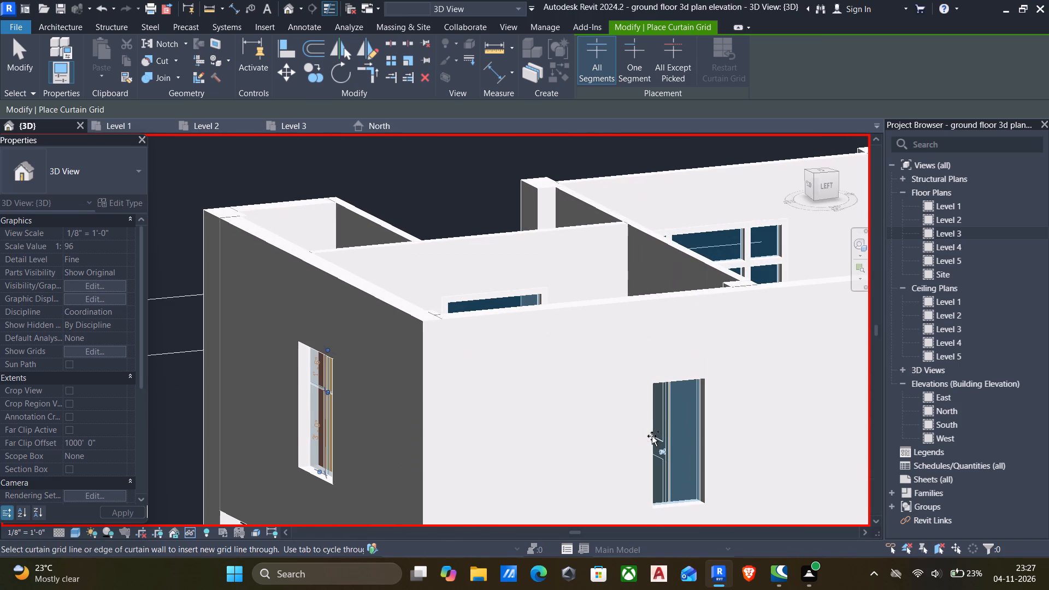
left_click(694, 434)
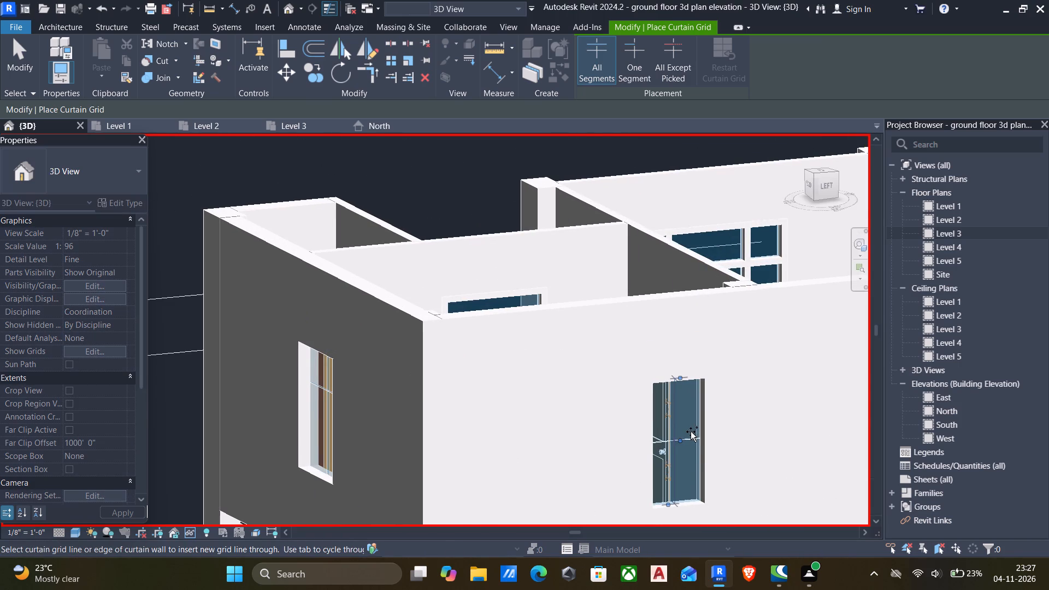
key("Escape")
scroll(651, 430, "down", 1)
key("Escape")
Examine the horizontal grid lines and their spacing on the west and north curtain wall windows.
left_click(676, 437)
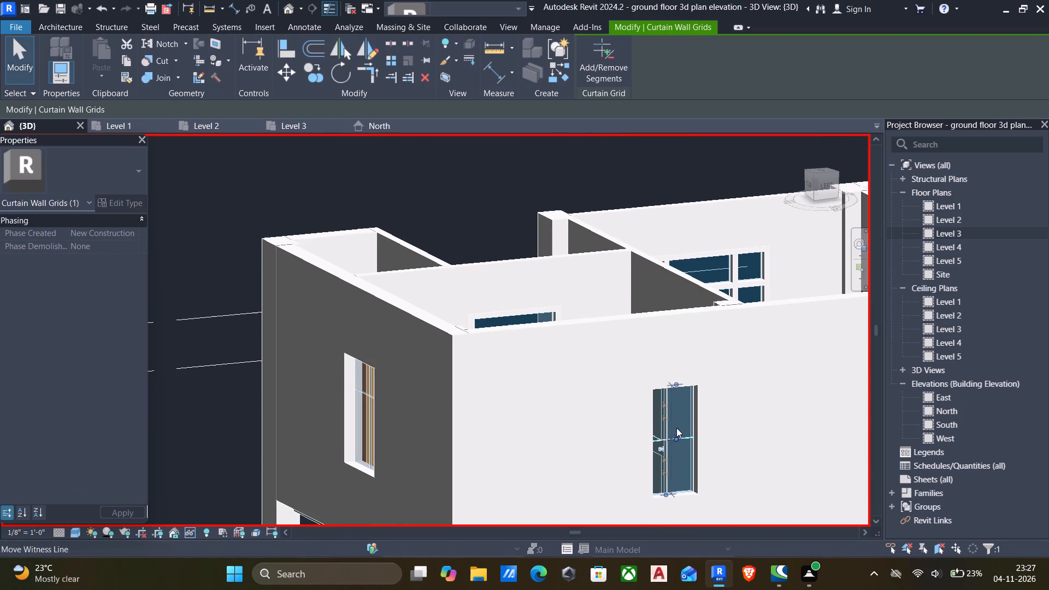
scroll(658, 420, "up", 5)
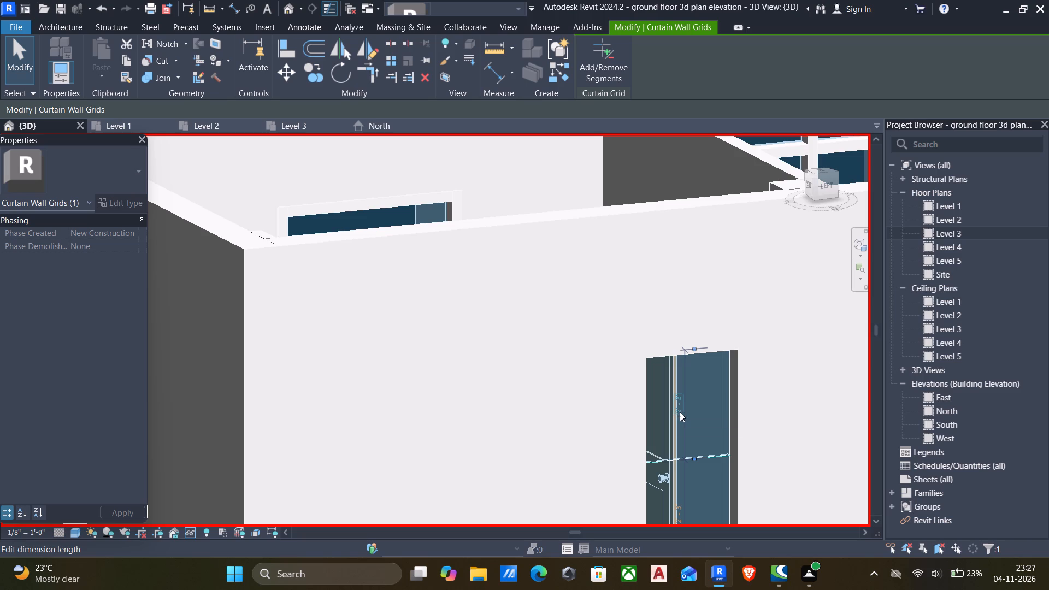
scroll(686, 423, "down", 4)
middle_click_drag(686, 425, 682, 405)
scroll(676, 445, "up", 3)
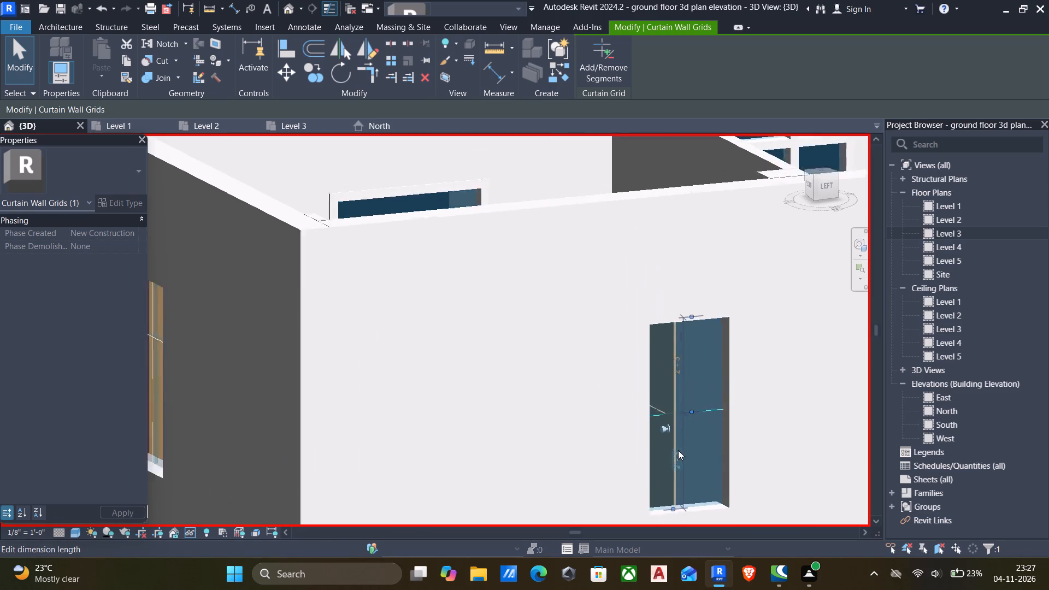
scroll(678, 450, "up", 1)
scroll(673, 459, "down", 6)
middle_click_drag(673, 459, 731, 455)
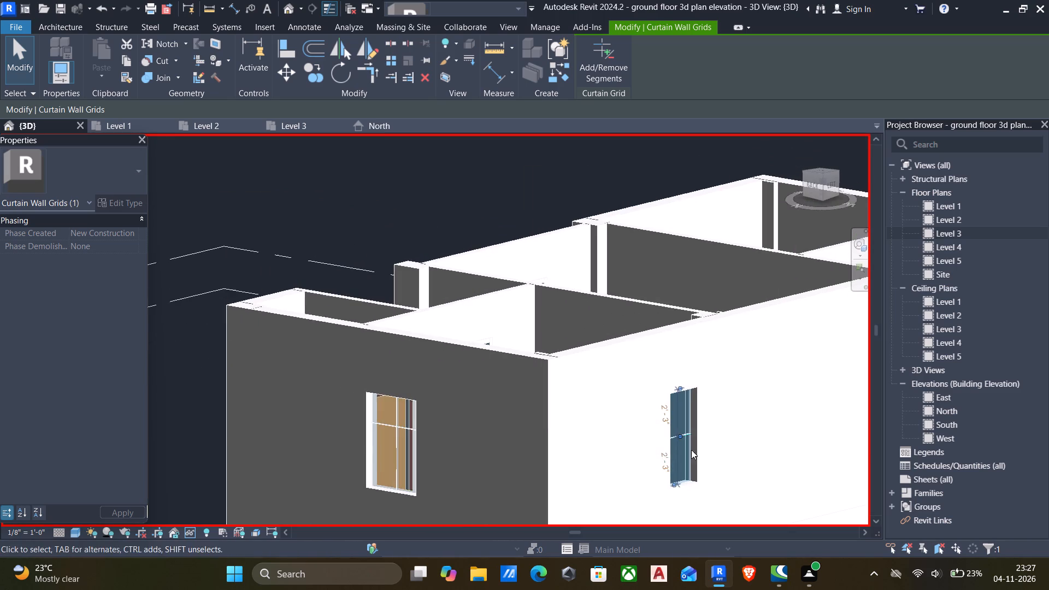
key("Escape")
scroll(445, 415, "up", 4)
scroll(432, 416, "down", 5)
middle_click_drag(476, 415, 605, 404)
scroll(540, 400, "up", 5)
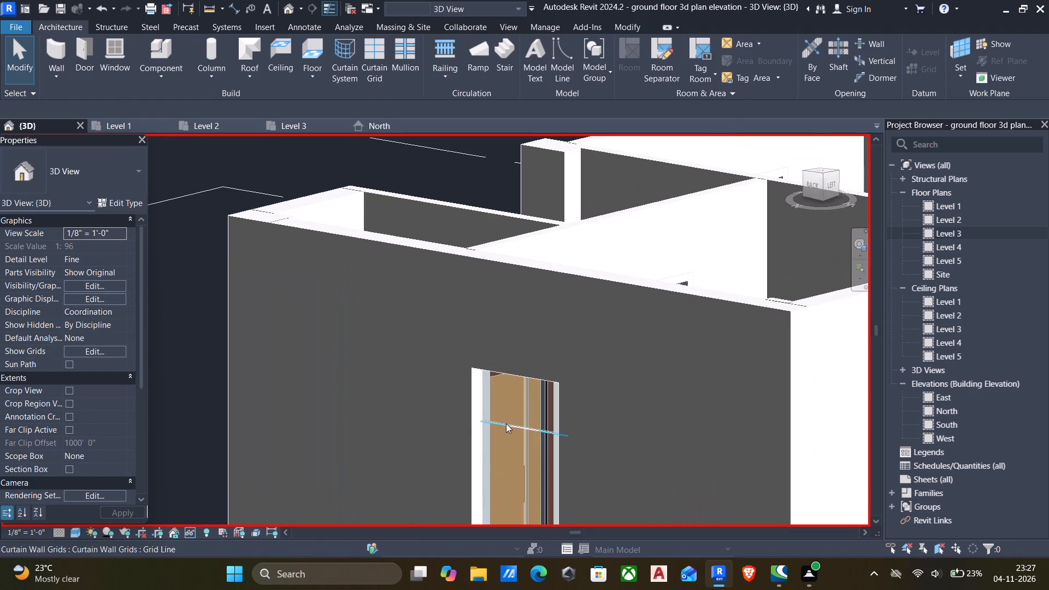
left_click(506, 423)
scroll(533, 413, "down", 3)
middle_click_drag(537, 415, 575, 409)
middle_click_drag(571, 409, 626, 410)
scroll(585, 405, "up", 6)
scroll(529, 398, "up", 5)
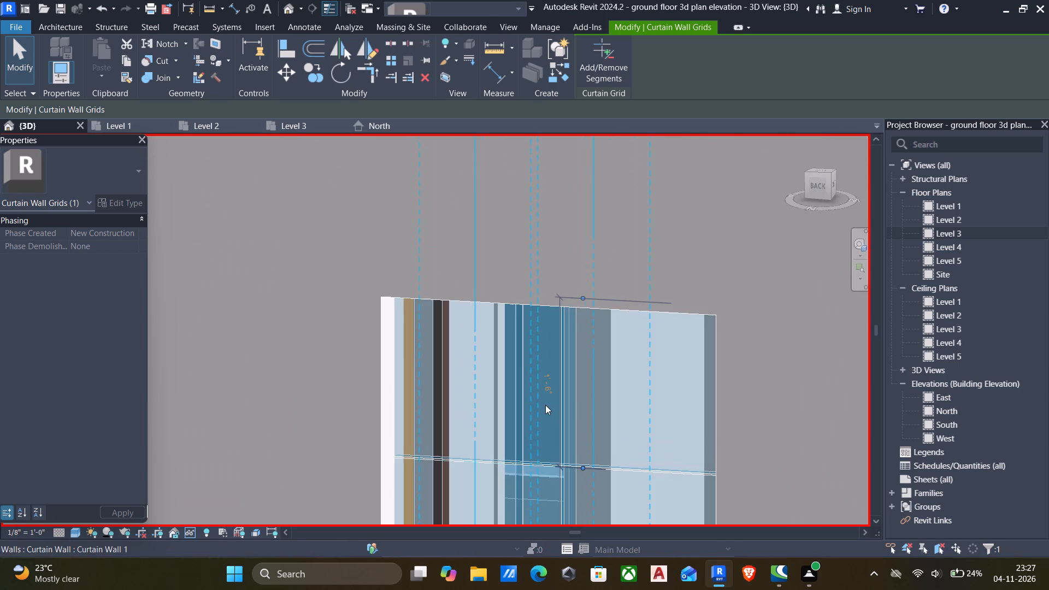
scroll(557, 398, "down", 4)
middle_click_drag(559, 400, 579, 373)
scroll(579, 372, "down", 7)
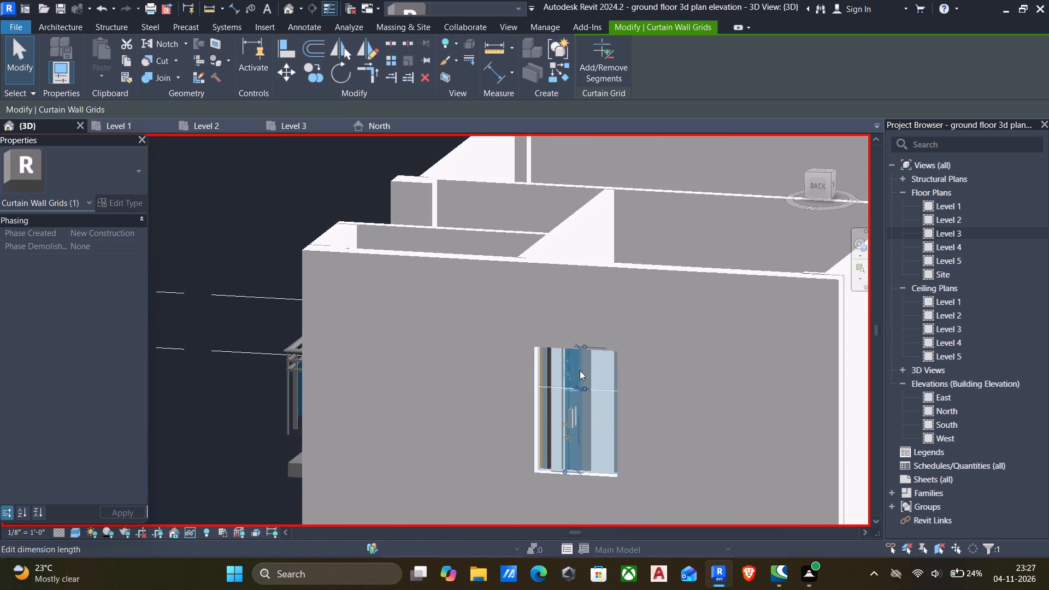
Place 2.5" x 5" rectangular mullions on all grid lines of the north and west curtain wall windows.
left_click(72, 22)
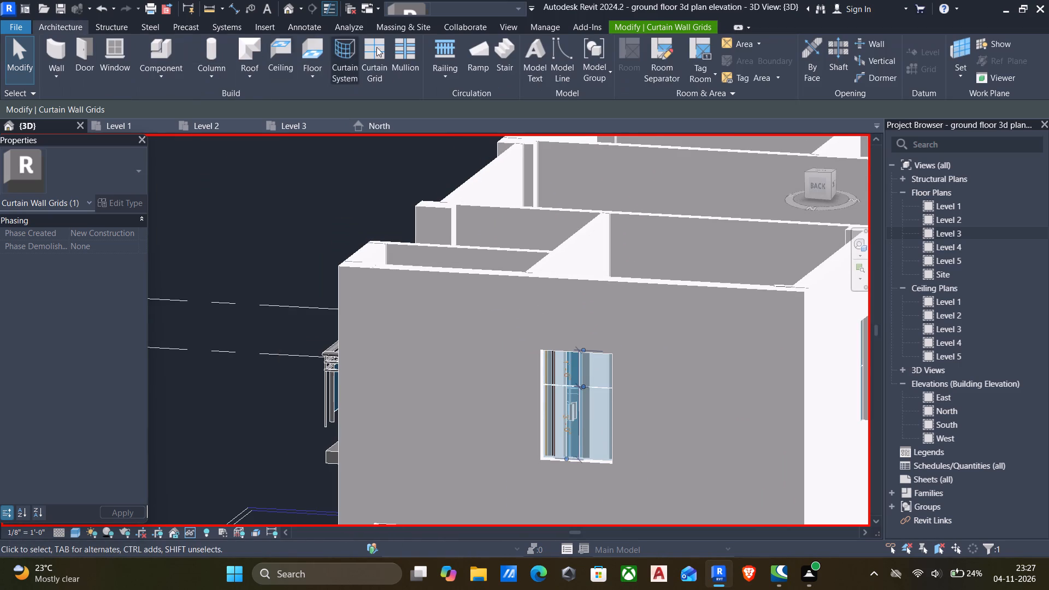
left_click(404, 49)
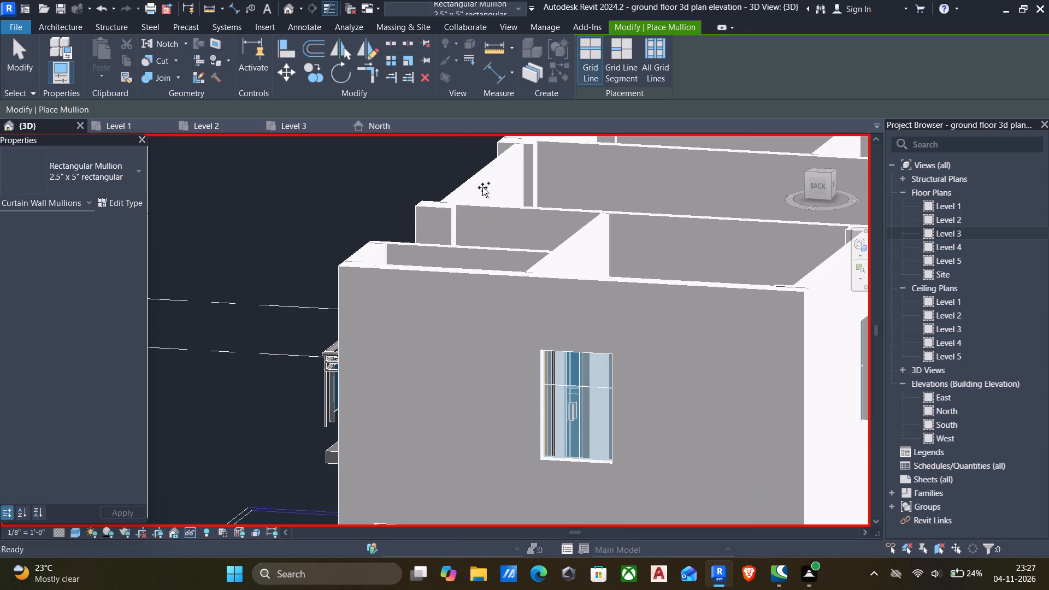
left_click(662, 50)
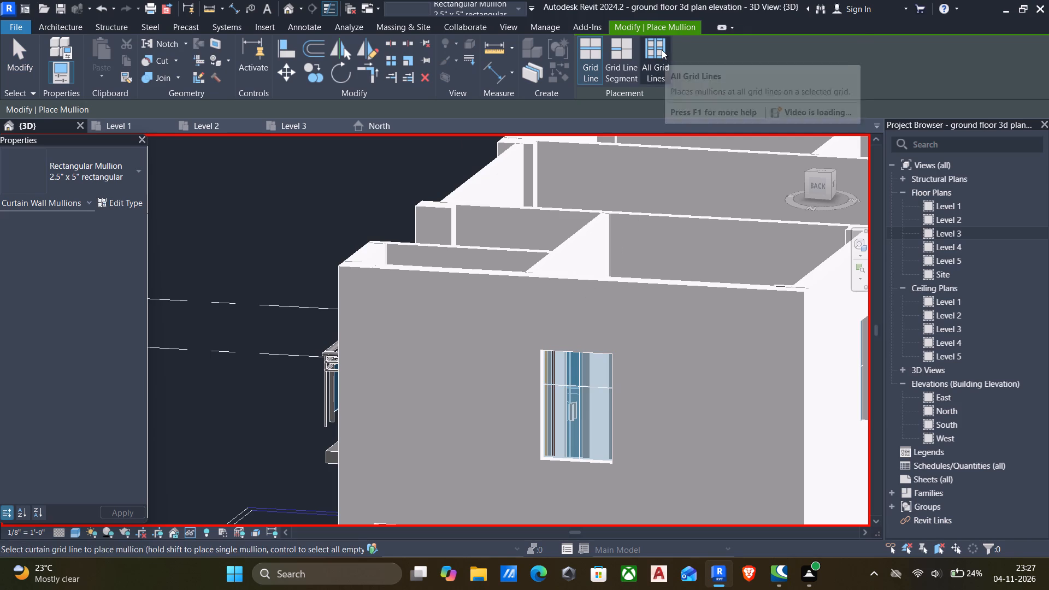
left_click(582, 356)
scroll(628, 366, "down", 6)
middle_click_drag(628, 368, 511, 371, "shift")
scroll(746, 383, "up", 4)
left_click(751, 374)
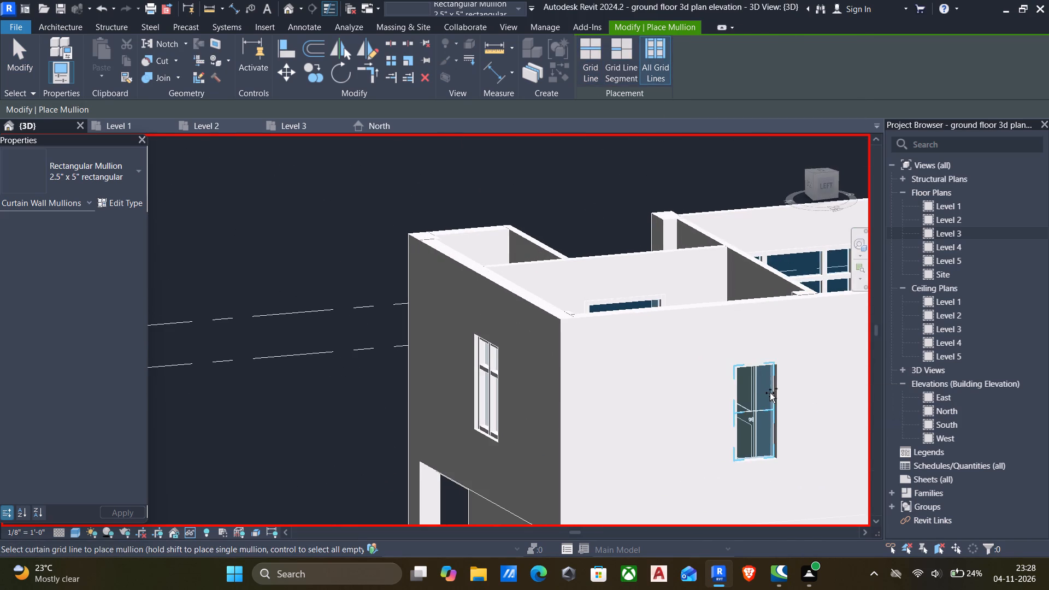
left_click(755, 368)
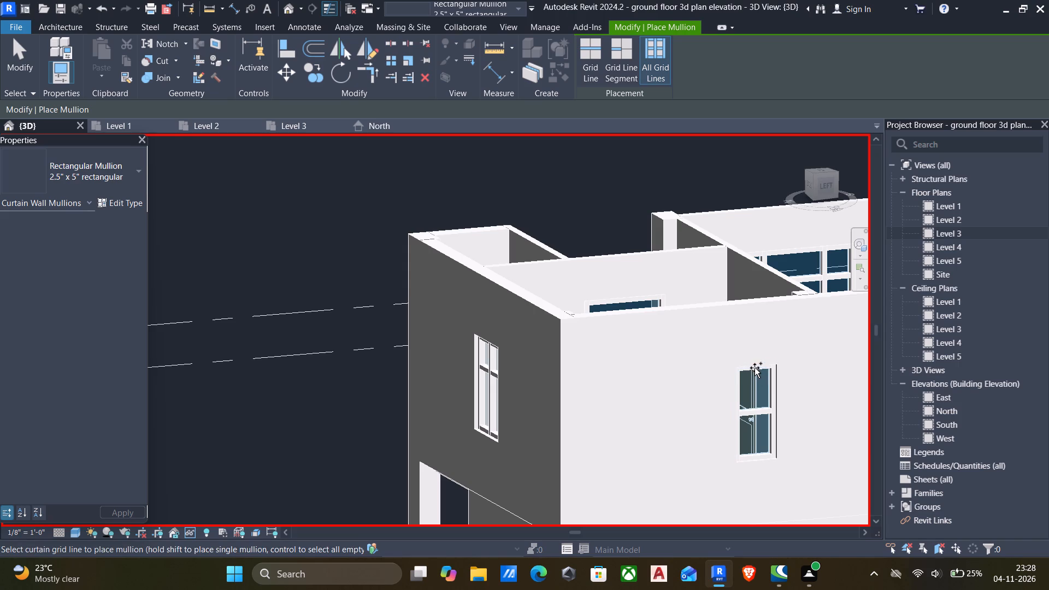
key("Escape")
Examine the whole villa from all sides in 3D, checking the upper-storey windows, doors and balconies.
scroll(753, 383, "down", 5)
middle_click_drag(753, 390, 753, 405)
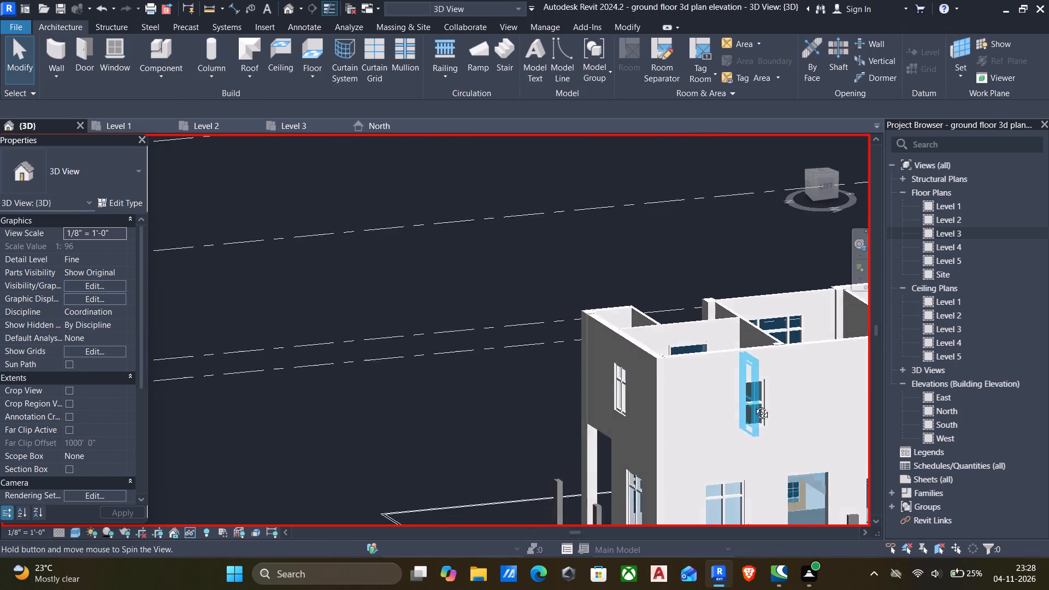
middle_click_drag(753, 405, 900, 487)
scroll(863, 460, "down", 1, "shift")
middle_click_drag(844, 464, 663, 453, "shift")
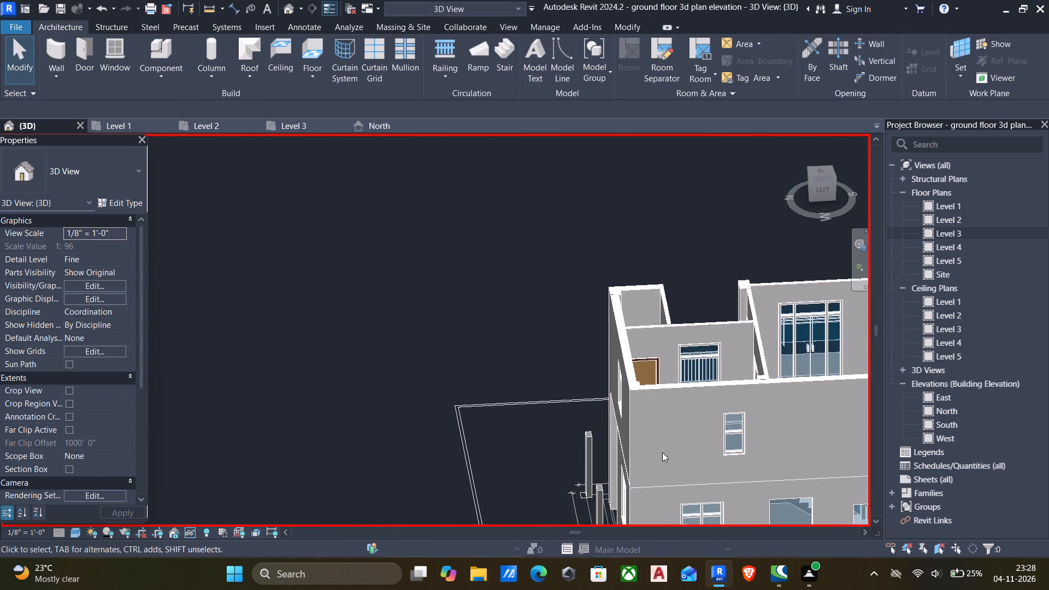
scroll(652, 426, "down", 4)
middle_click_drag(652, 428, 868, 474, "shift")
scroll(637, 424, "down", 3, "shift")
middle_click_drag(637, 430, 776, 438, "shift")
scroll(645, 413, "up", 1)
scroll(644, 414, "down", 4)
middle_click_drag(644, 428, 694, 351)
middle_click_drag(676, 393, 649, 315)
middle_click_drag(633, 363, 655, 342, "shift")
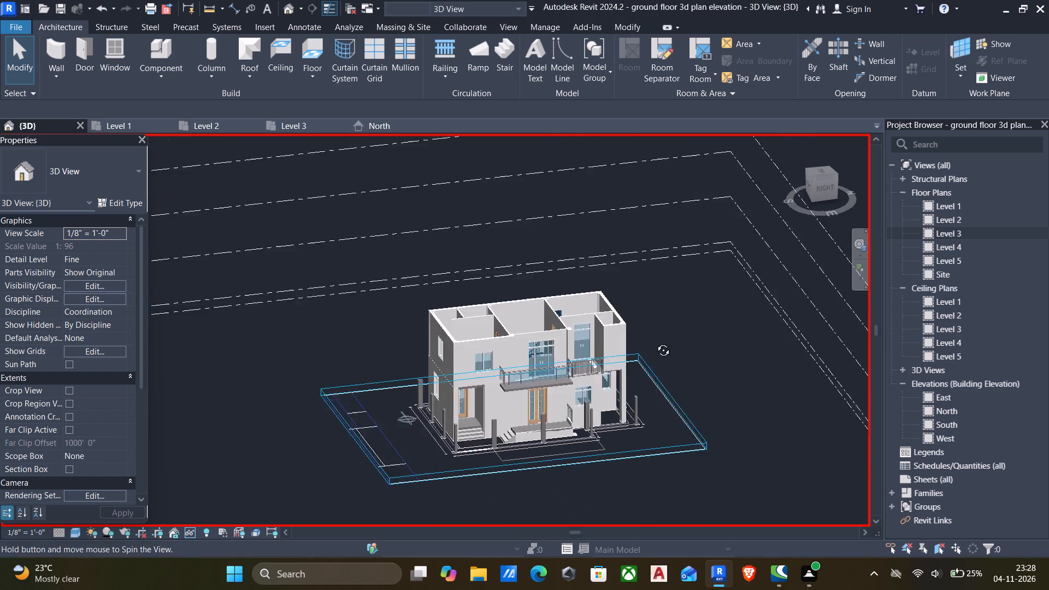
middle_click_drag(655, 342, 616, 359, "shift")
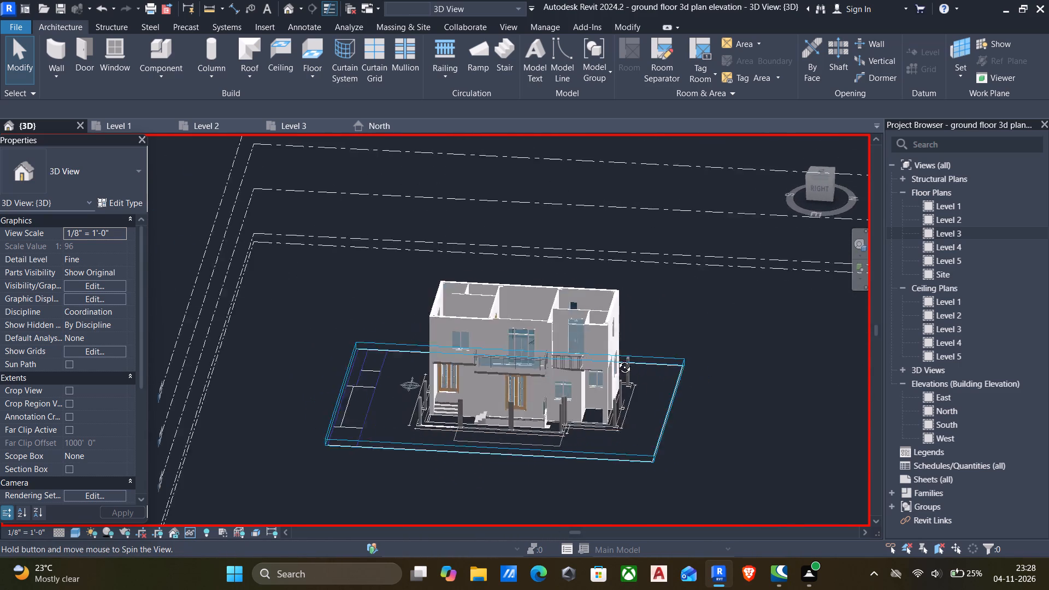
middle_click_drag(616, 359, 696, 331, "shift")
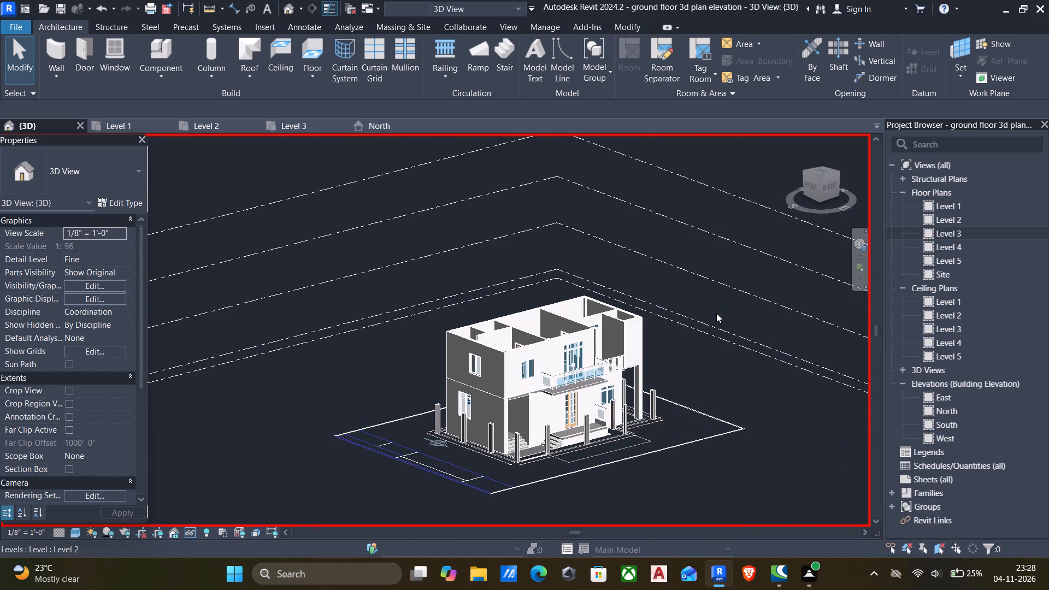
Open the Level 3 floor plan and examine the rooms and their existing doors and windows.
double_click(924, 233)
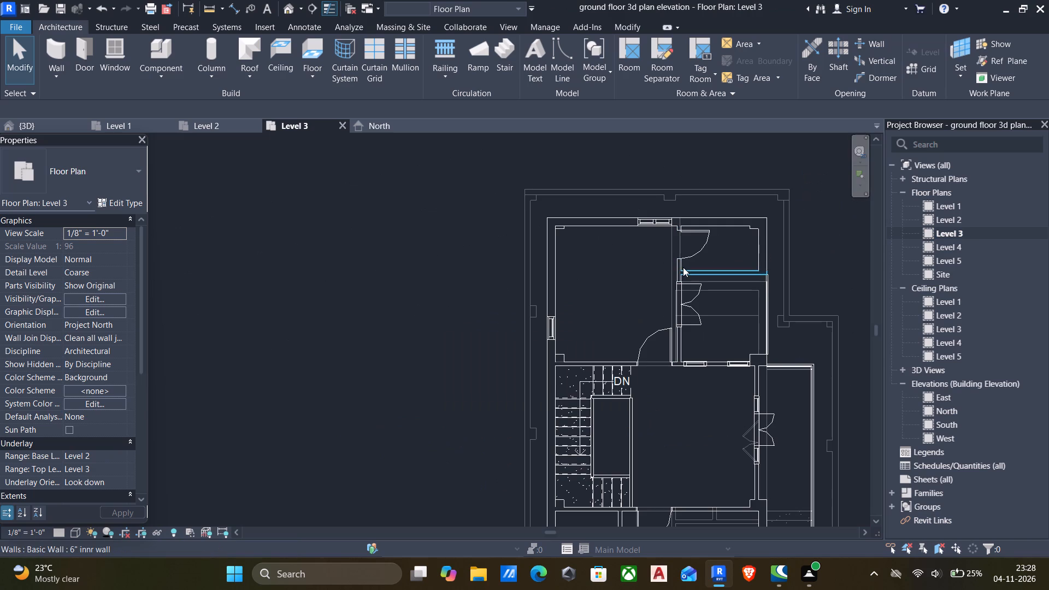
scroll(682, 259, "down", 2)
middle_click_drag(675, 263, 597, 239)
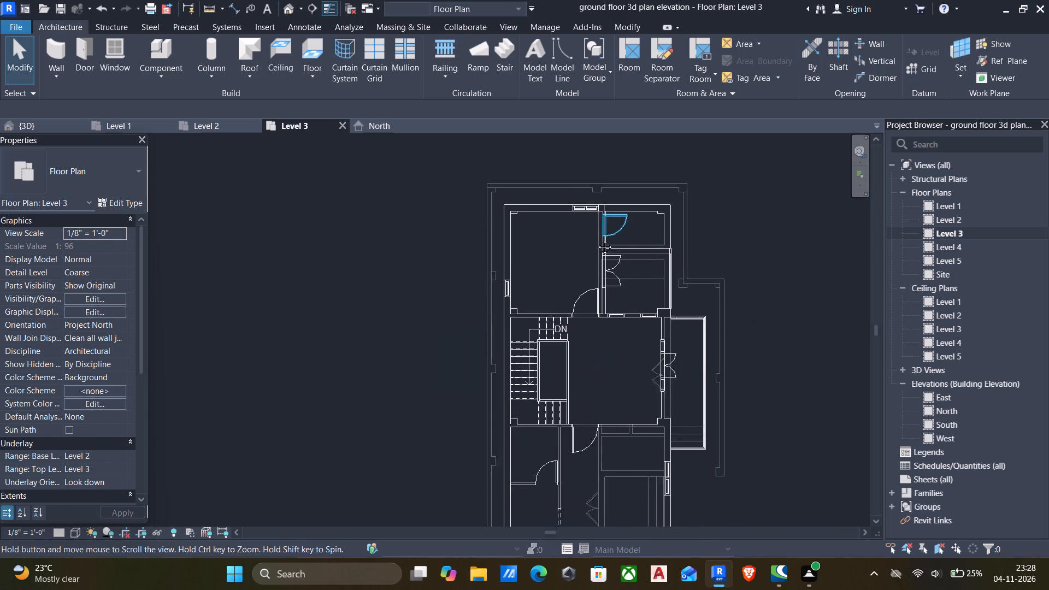
middle_click_drag(597, 239, 594, 238)
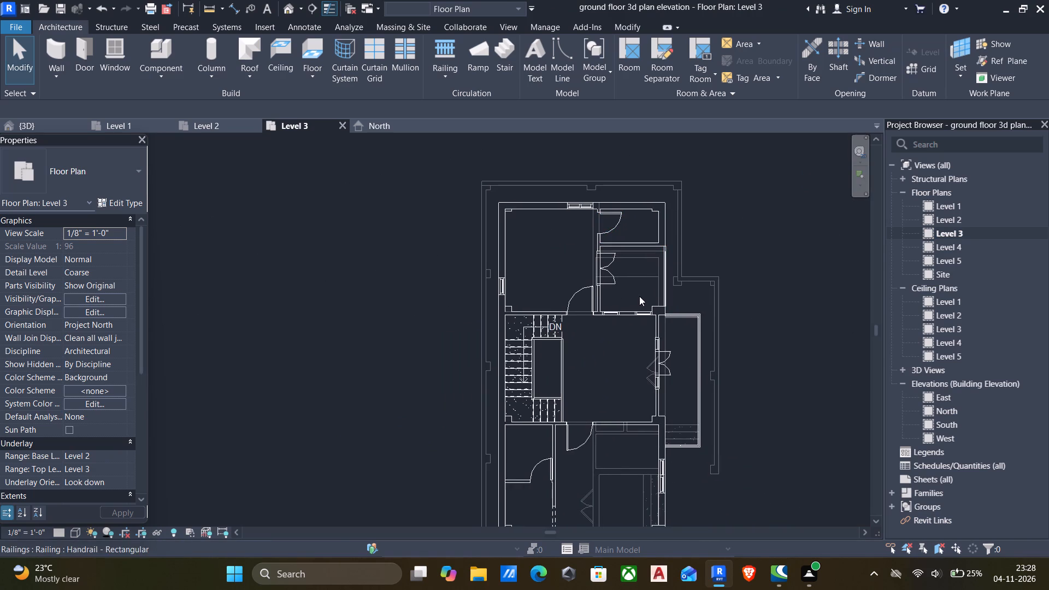
scroll(626, 311, "up", 1)
scroll(602, 269, "up", 3)
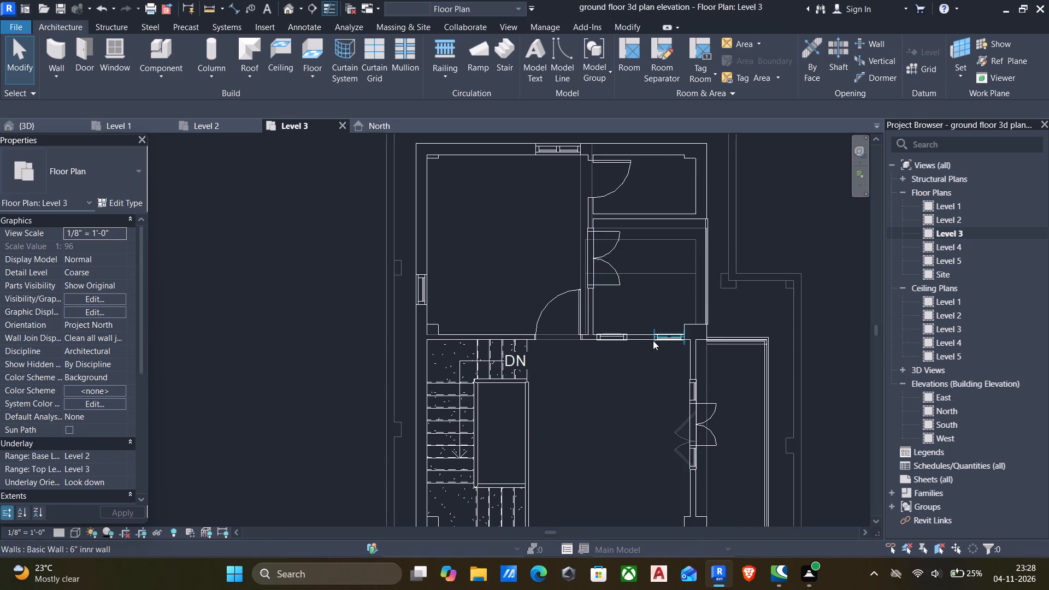
scroll(655, 343, "down", 4)
middle_click_drag(657, 349, 638, 294)
scroll(658, 385, "down", 1)
middle_click_drag(658, 387, 638, 287)
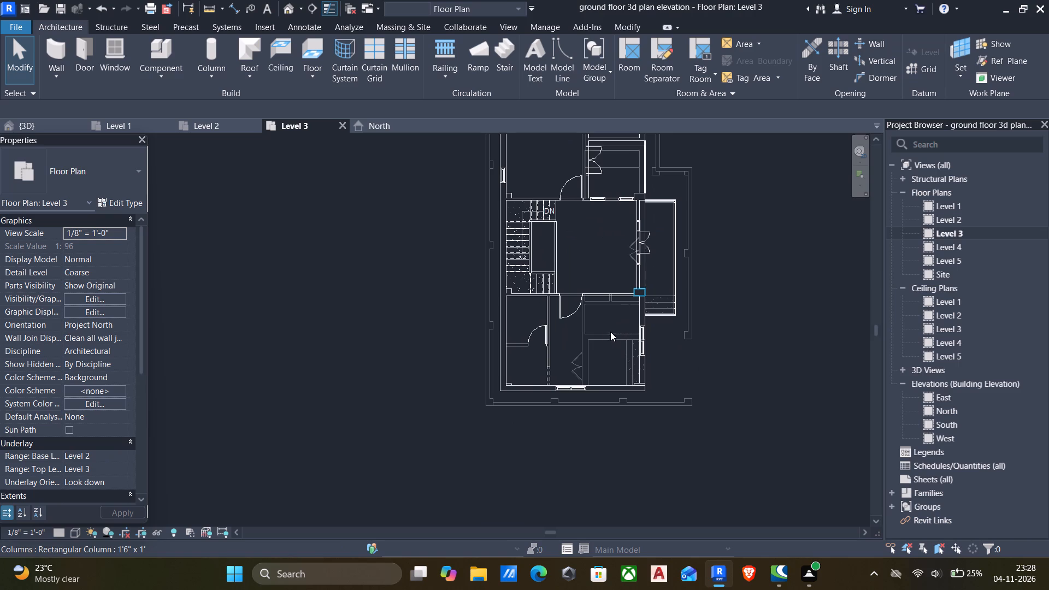
scroll(526, 307, "up", 1)
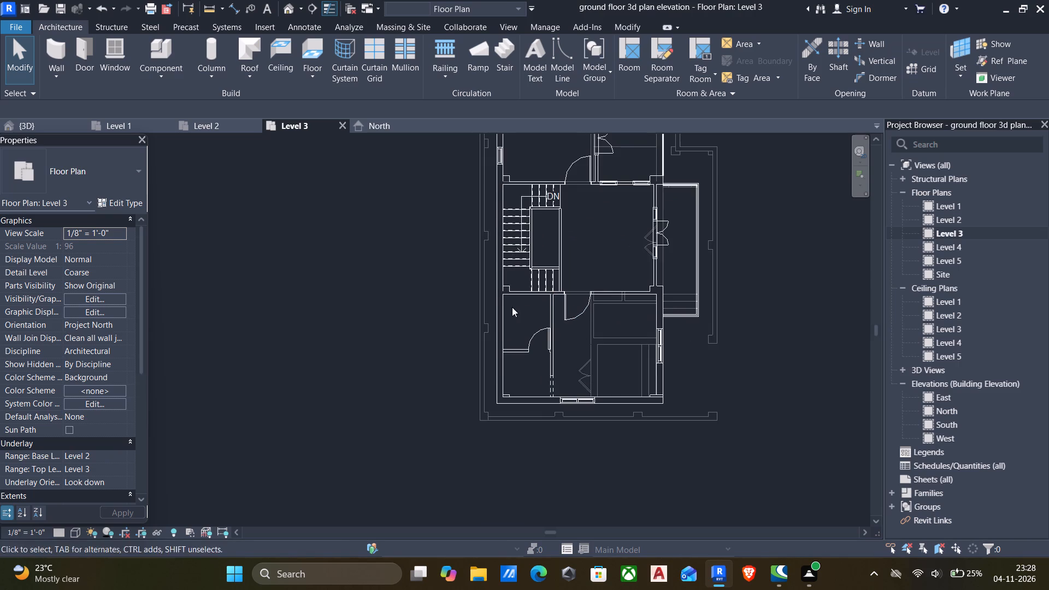
middle_click_drag(504, 315, 536, 334)
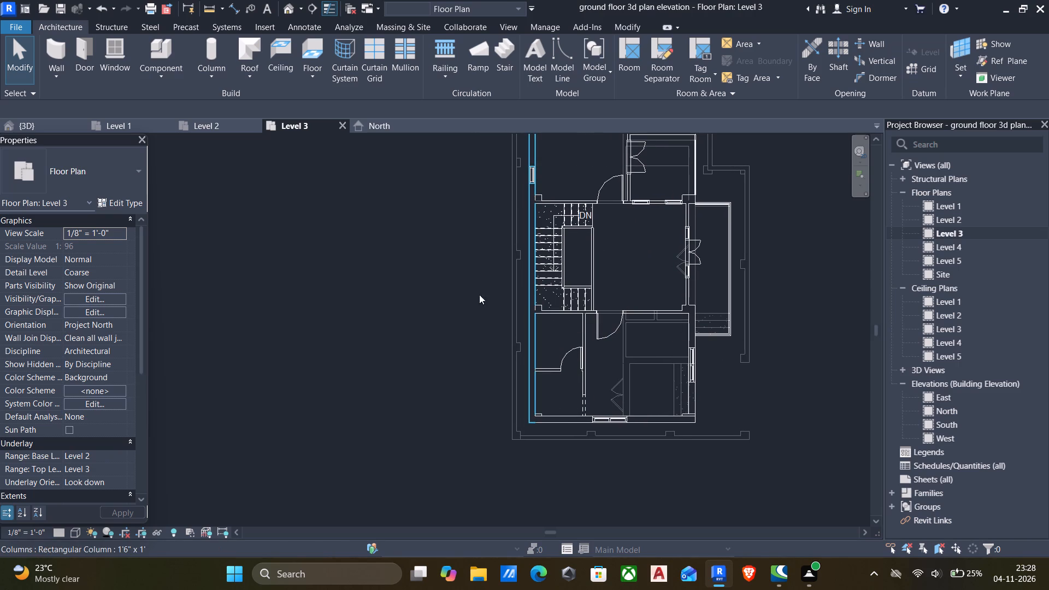
Start placing a window and load the Window-Louvers family from the US library's Windows folder.
key("w")
key("n")
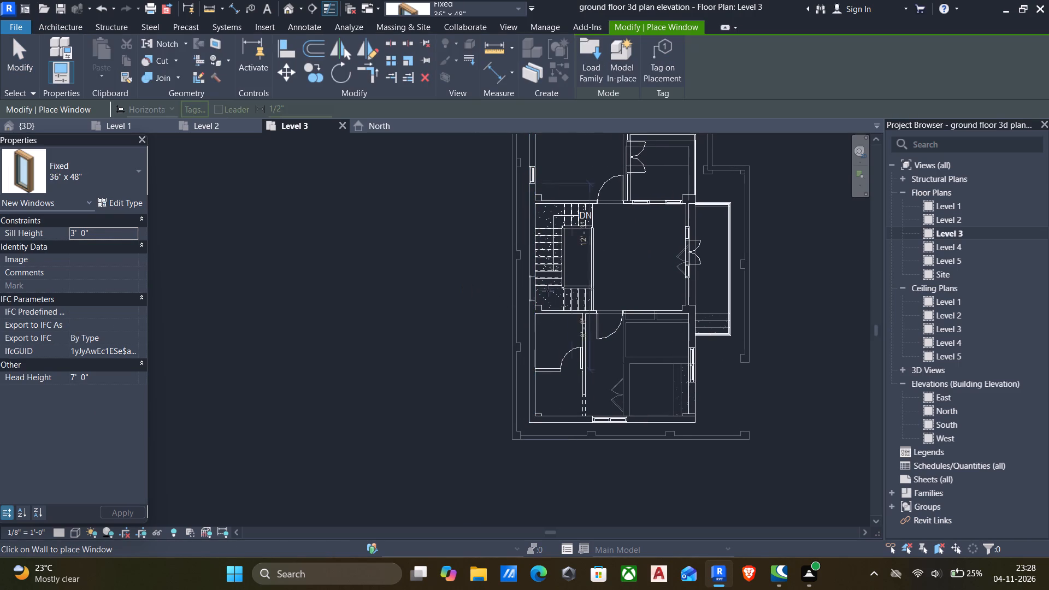
left_click(591, 53)
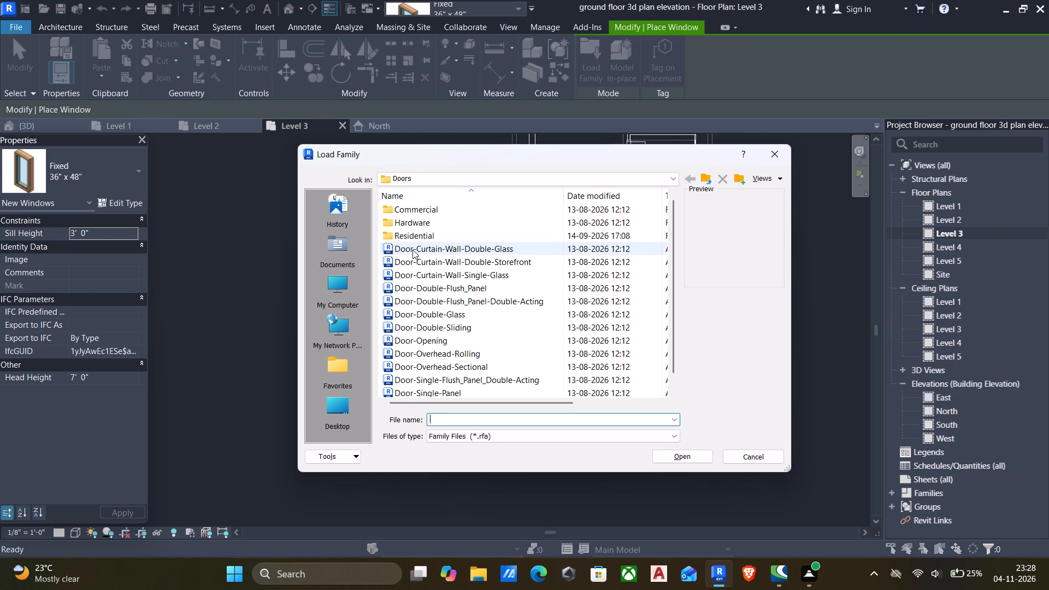
double_click(703, 181)
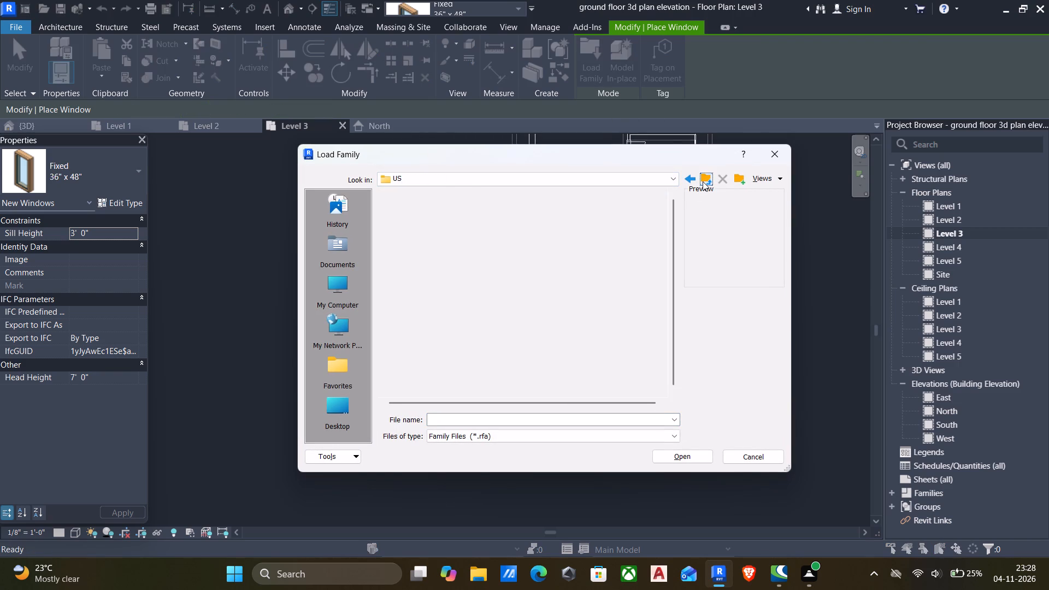
double_click(427, 210)
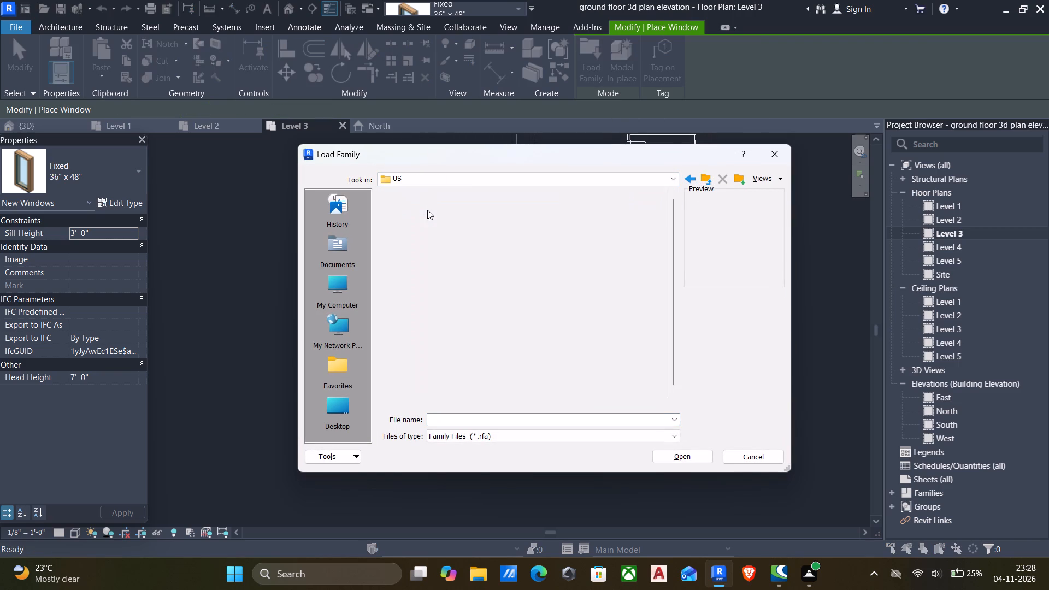
scroll(394, 293, "down", 20)
scroll(394, 293, "down", 4)
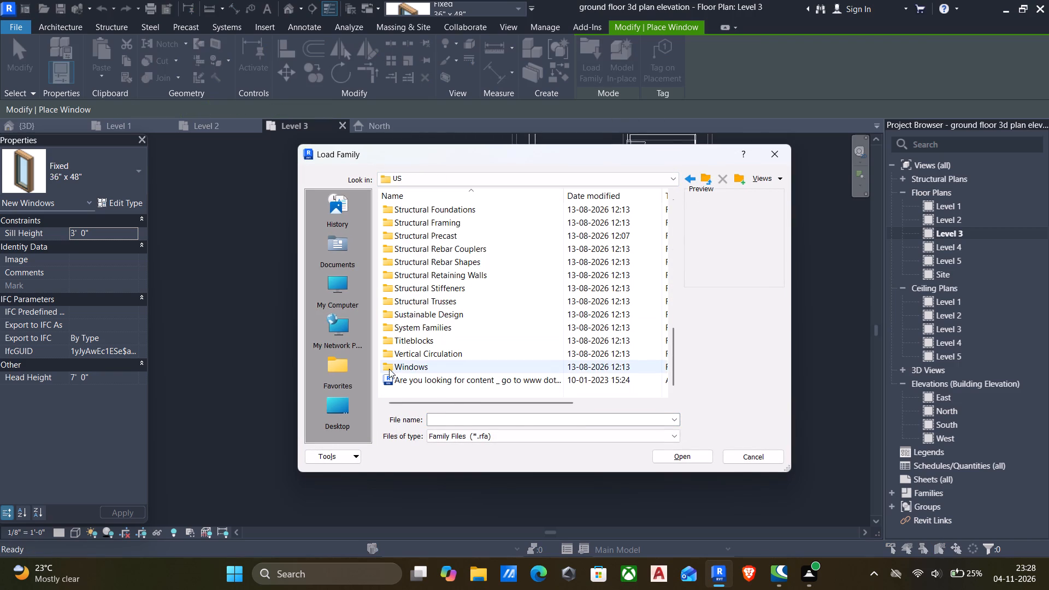
double_click(388, 367)
scroll(416, 279, "down", 17)
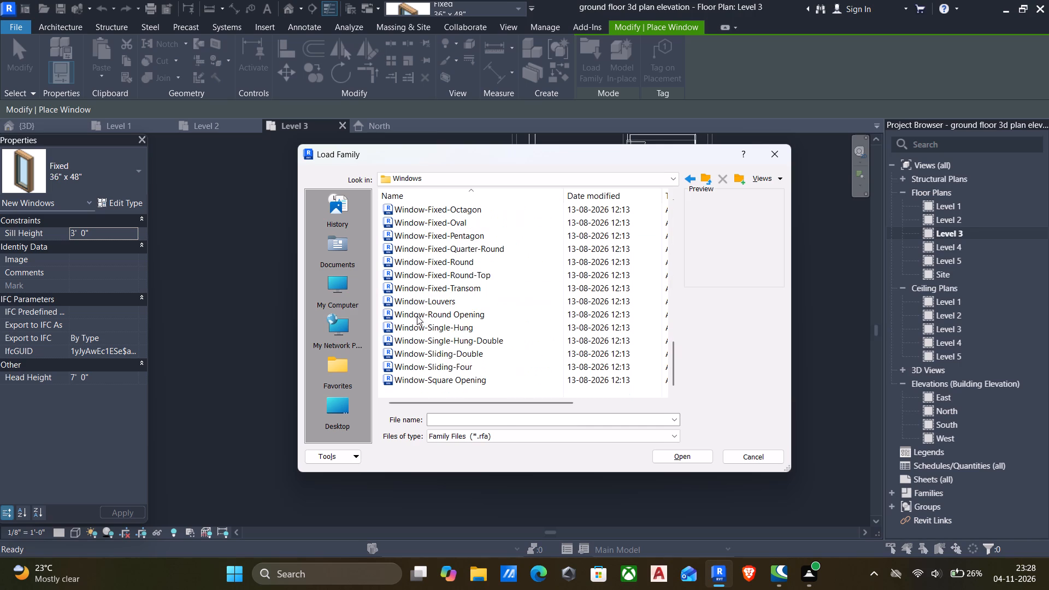
scroll(417, 316, "down", 7)
left_click(428, 364)
key("Up")
key("Up")
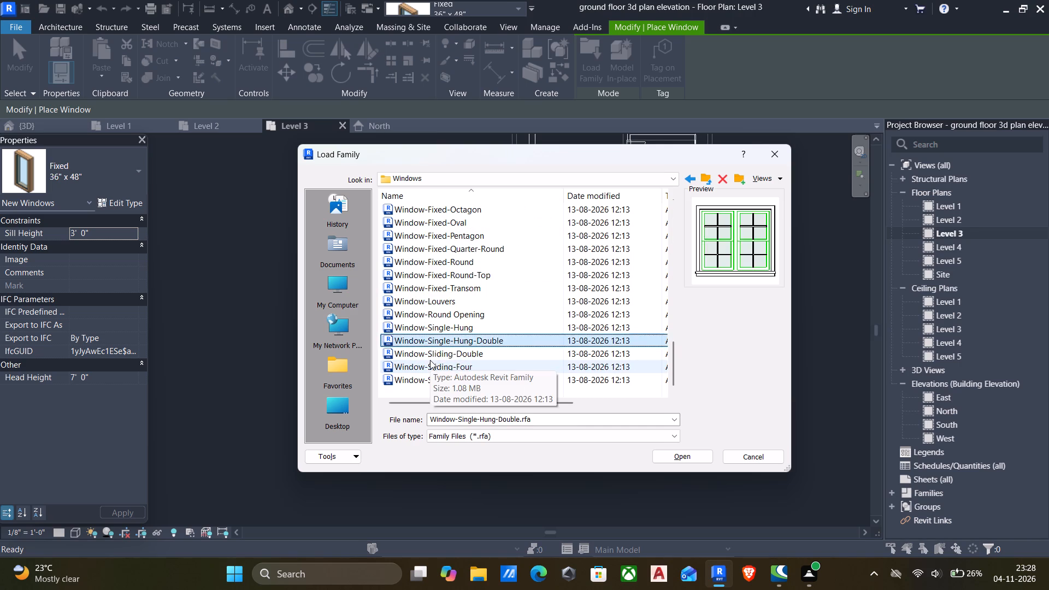
key("Up")
key("Up")
key("Up")
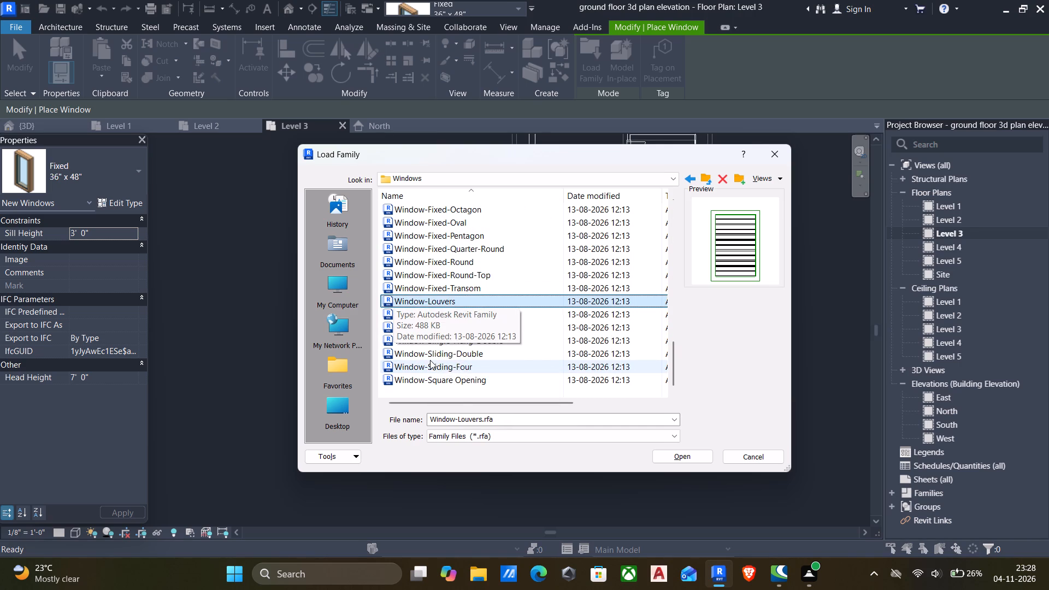
left_click(671, 456)
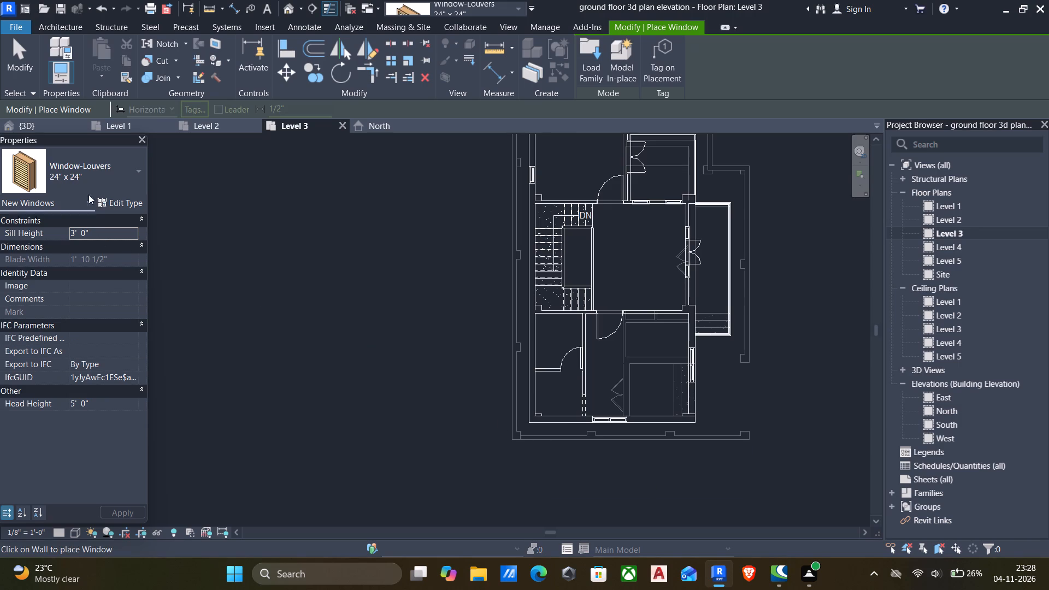
Place 24" x 24" Window-Louvers windows in the west wall of the southwest bathroom and the east wall of the small northeast room.
scroll(538, 351, "up", 4)
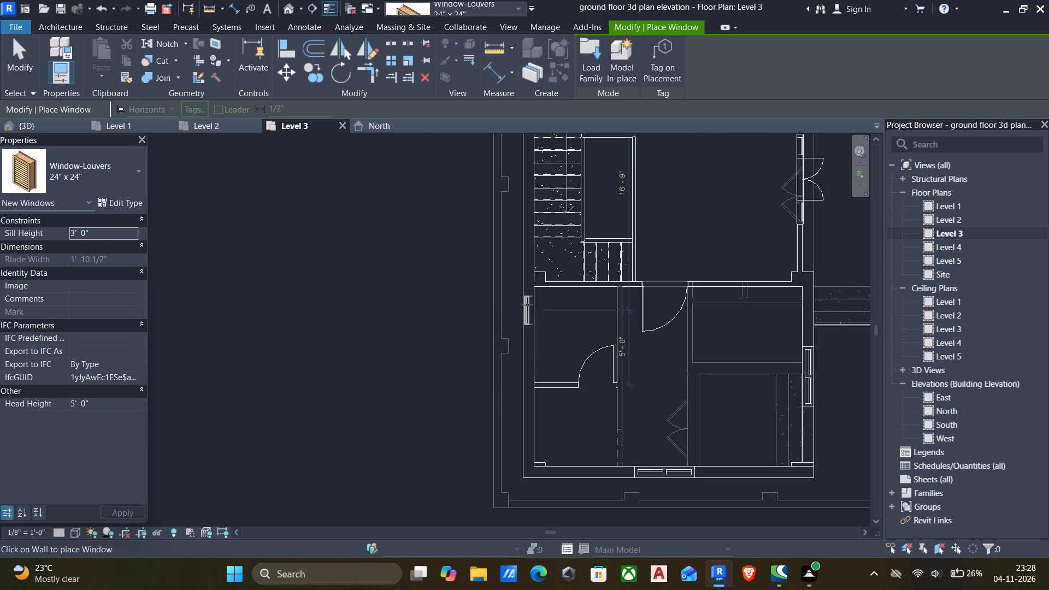
left_click(528, 315)
scroll(552, 327, "down", 4)
middle_click_drag(553, 333, 493, 439)
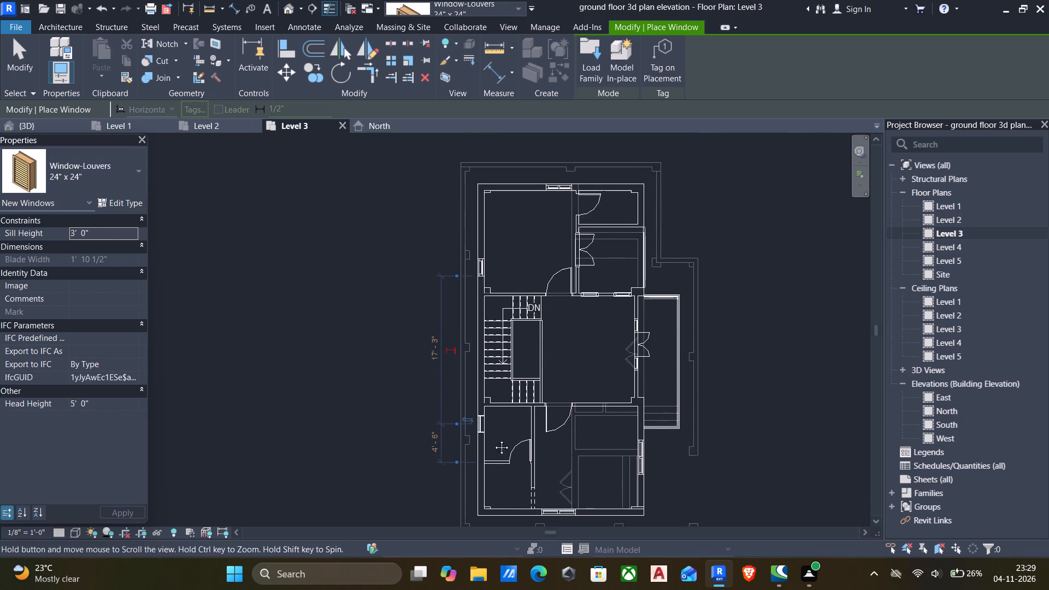
middle_click_drag(493, 439, 493, 440)
scroll(640, 227, "up", 5)
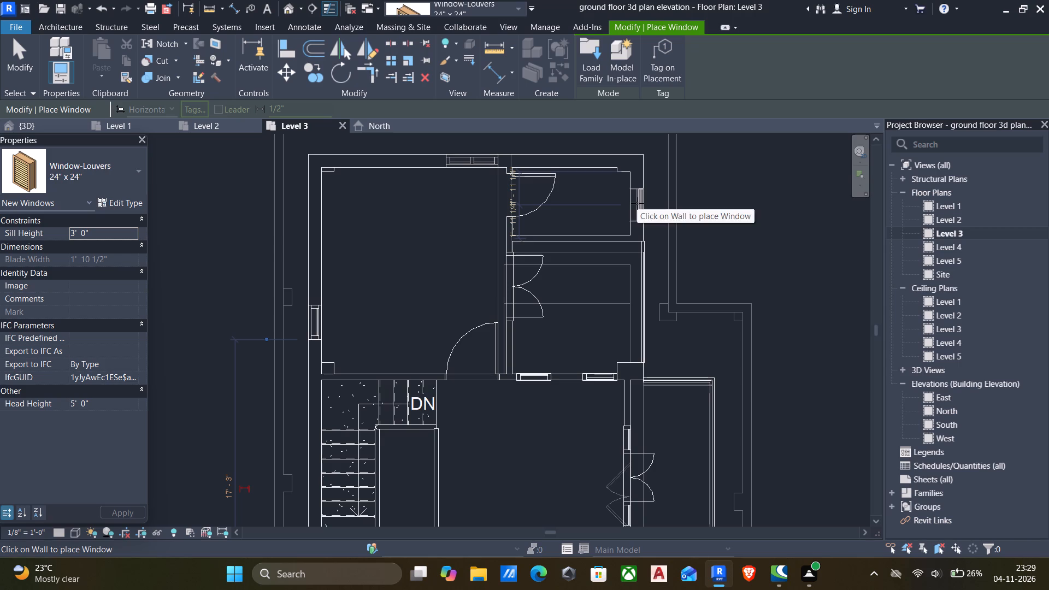
left_click(637, 203)
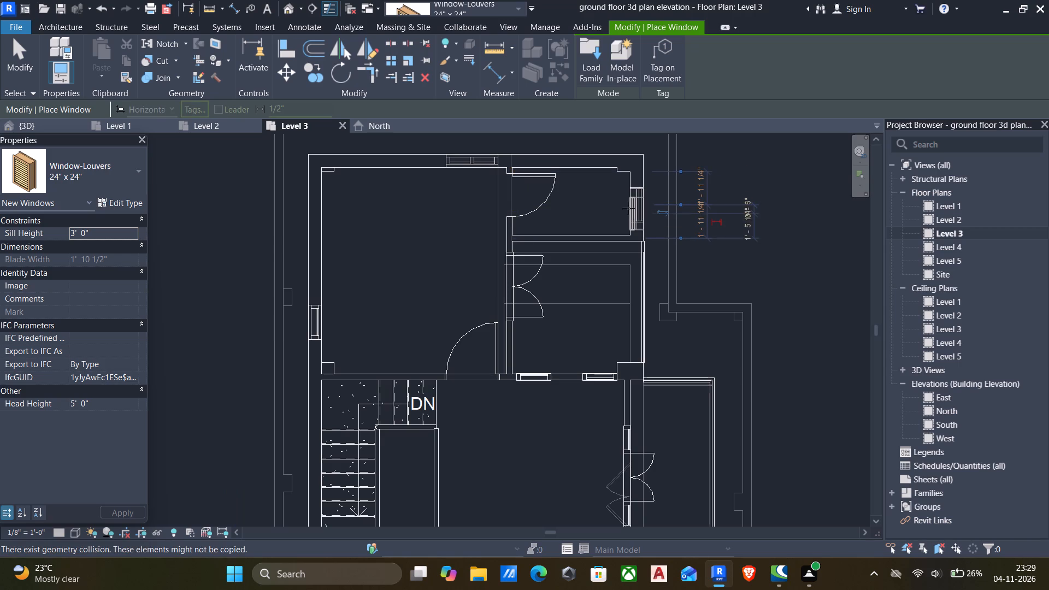
key("Escape")
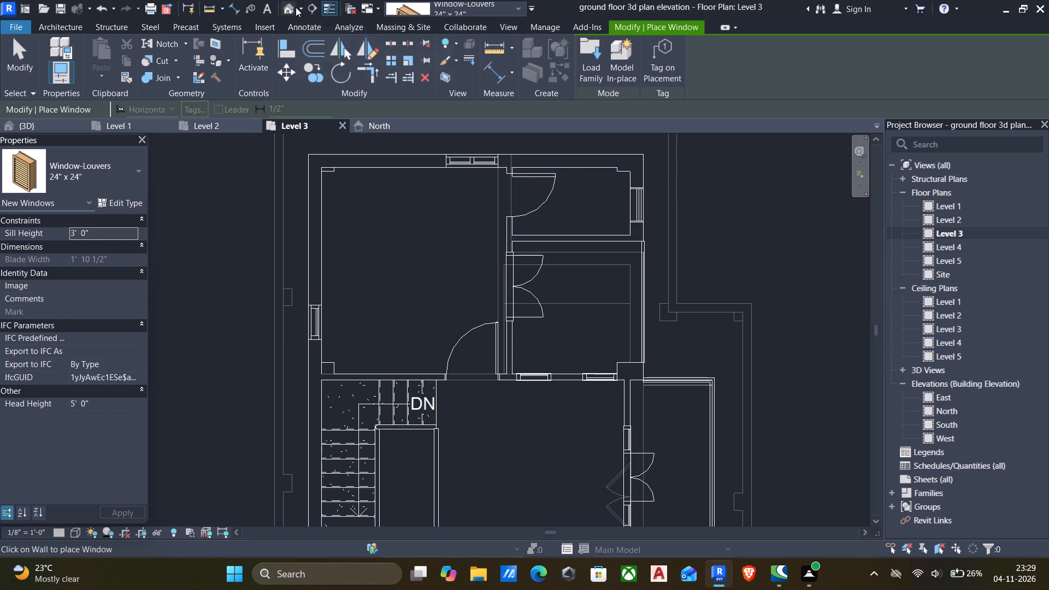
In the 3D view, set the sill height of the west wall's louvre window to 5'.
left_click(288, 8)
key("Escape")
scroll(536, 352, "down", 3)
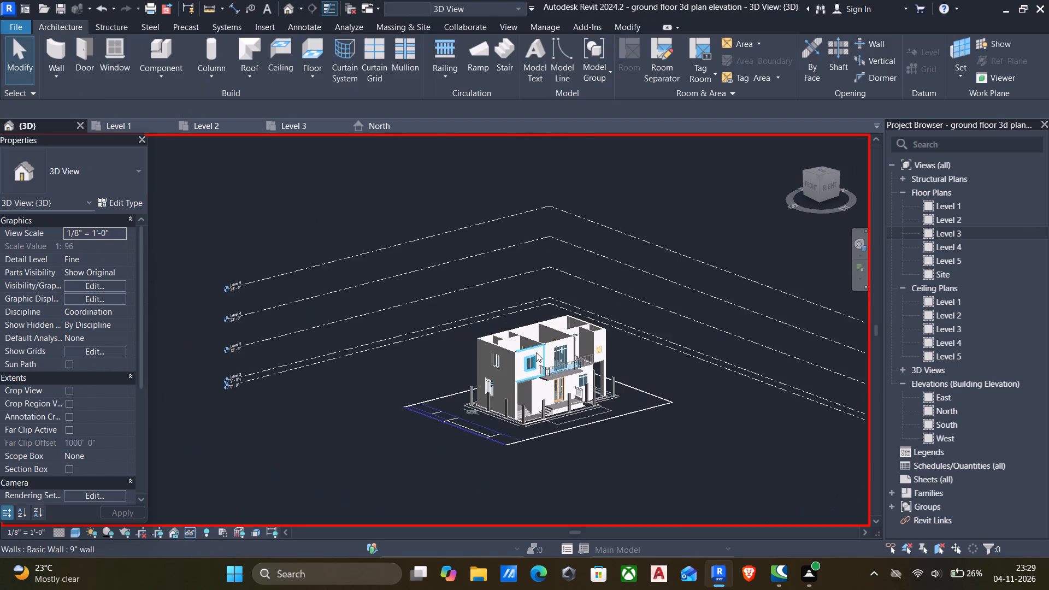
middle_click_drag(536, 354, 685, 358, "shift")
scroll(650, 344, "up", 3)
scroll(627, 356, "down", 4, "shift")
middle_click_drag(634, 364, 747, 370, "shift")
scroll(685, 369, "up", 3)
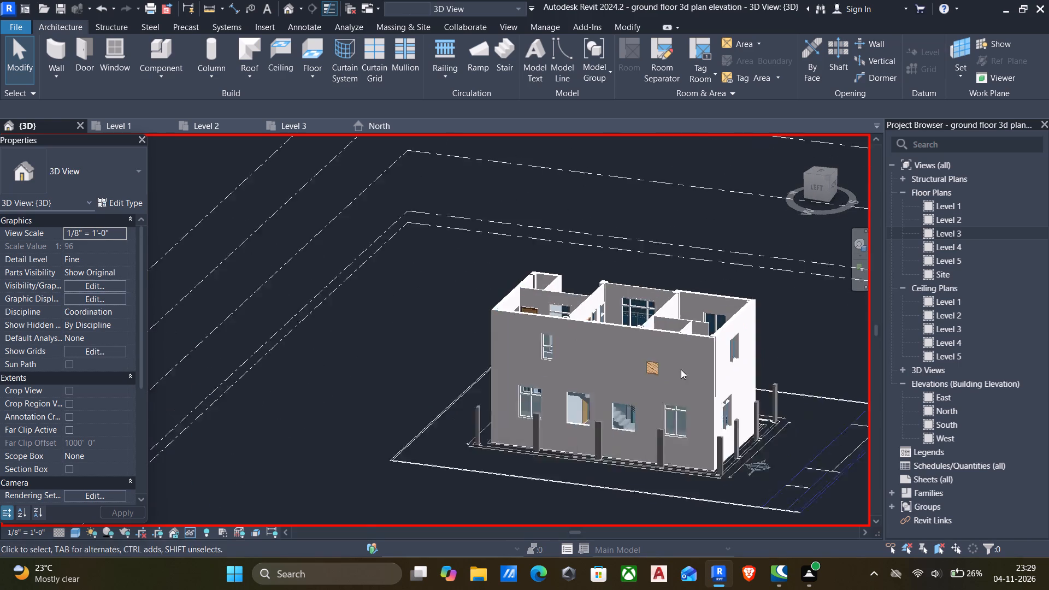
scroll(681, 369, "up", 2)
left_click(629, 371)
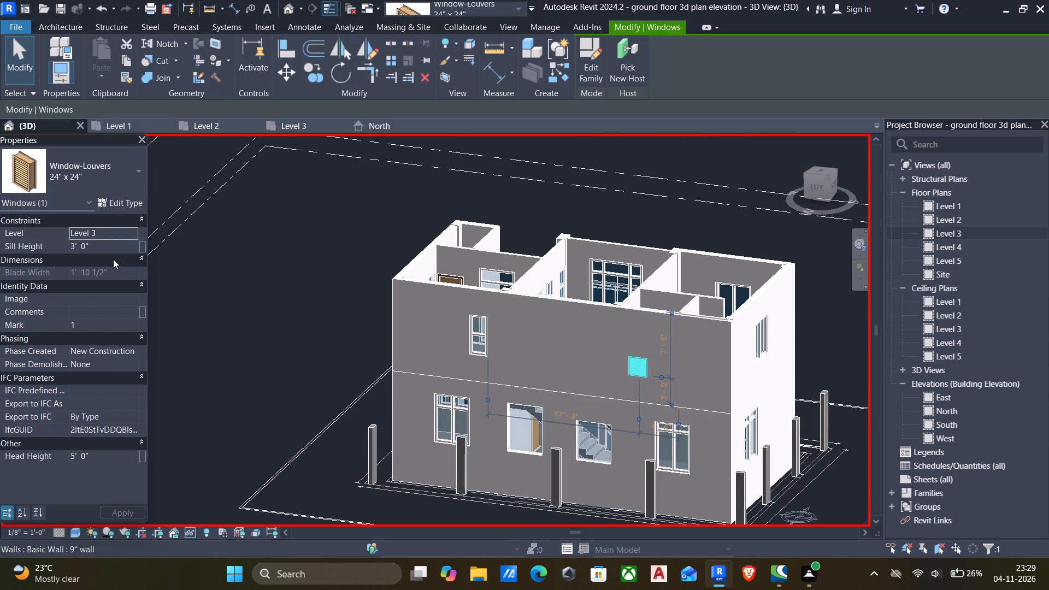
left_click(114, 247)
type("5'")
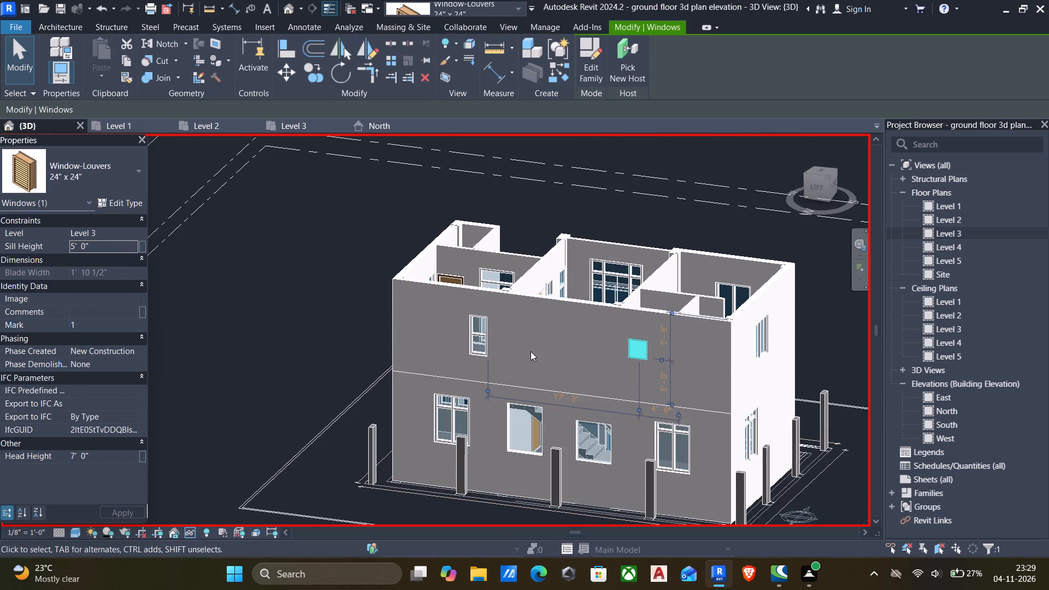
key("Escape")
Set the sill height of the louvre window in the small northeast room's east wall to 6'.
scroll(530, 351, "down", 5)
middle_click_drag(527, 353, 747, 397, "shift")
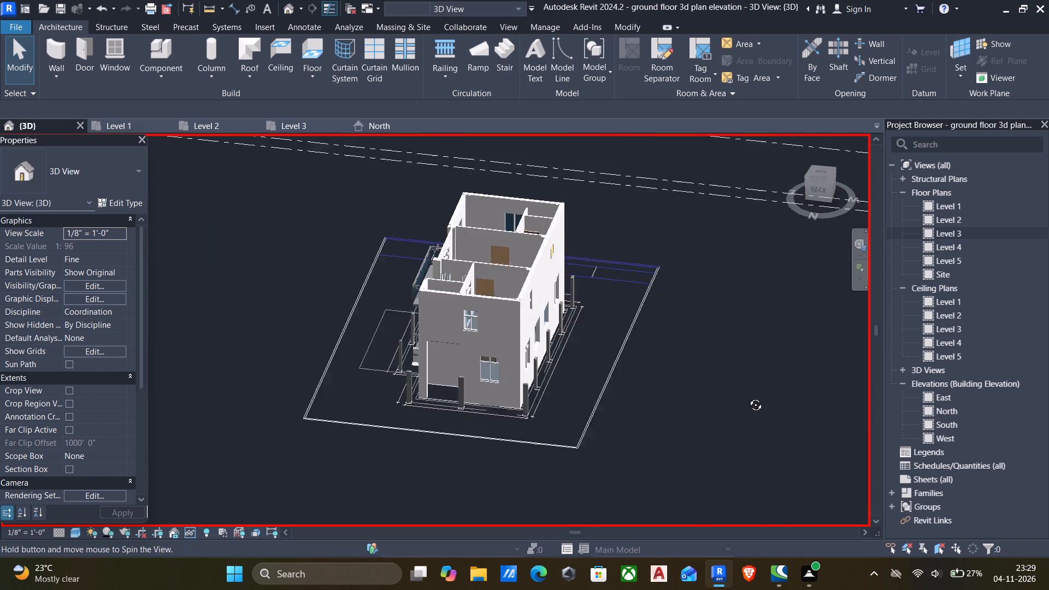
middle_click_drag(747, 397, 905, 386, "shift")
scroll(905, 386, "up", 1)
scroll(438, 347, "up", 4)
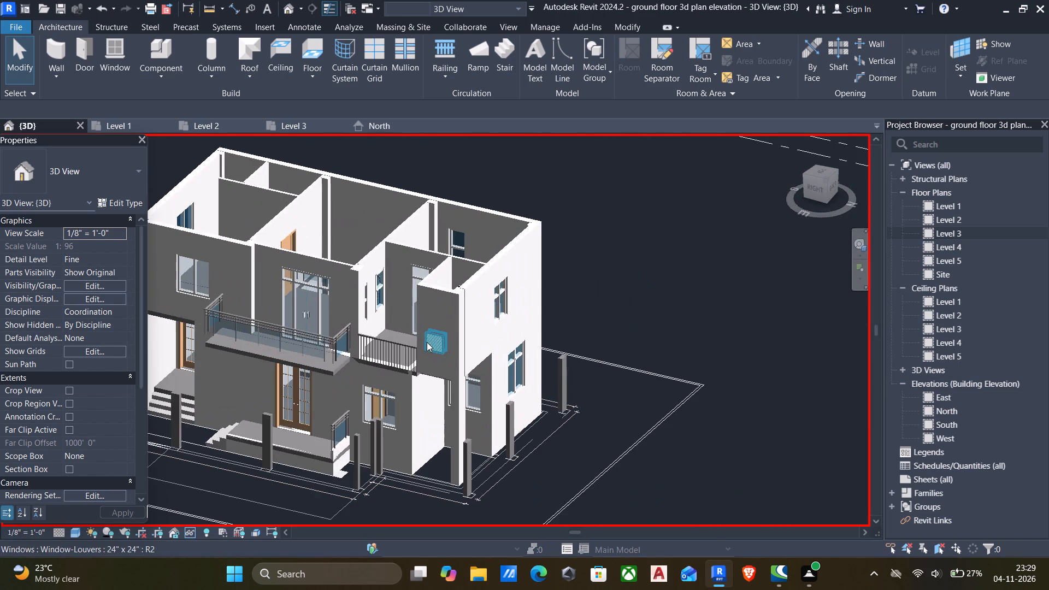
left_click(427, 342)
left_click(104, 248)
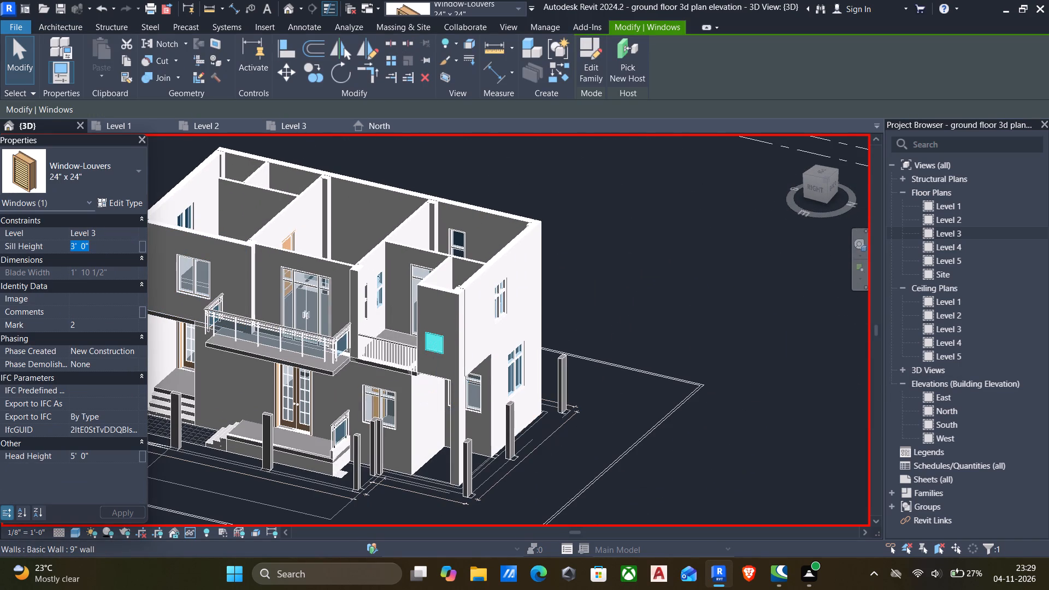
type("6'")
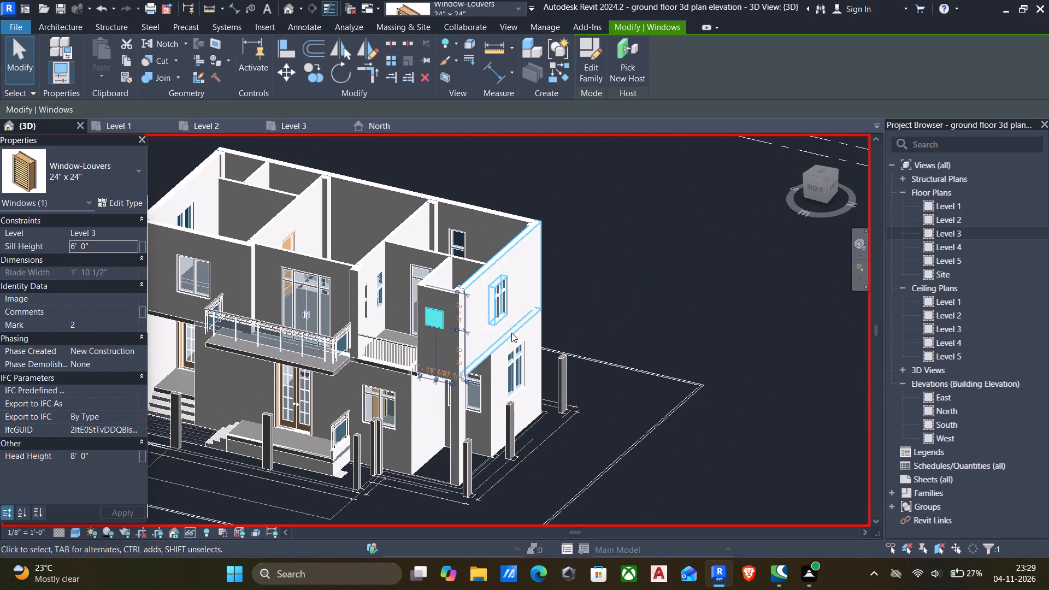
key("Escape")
Align the top of the northeast room's louvre window with the top of the upper-storey curtain wall window in the north wall.
scroll(509, 328, "down", 5)
middle_click_drag(509, 330, 491, 303, "shift")
scroll(476, 300, "up", 2)
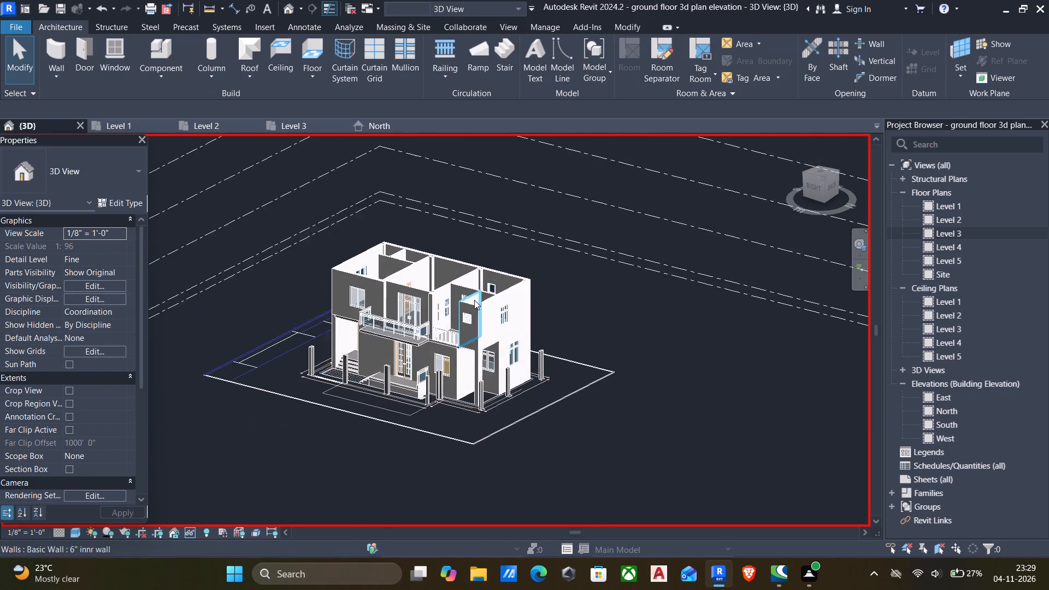
scroll(474, 300, "up", 4)
type("al")
scroll(488, 305, "up", 4)
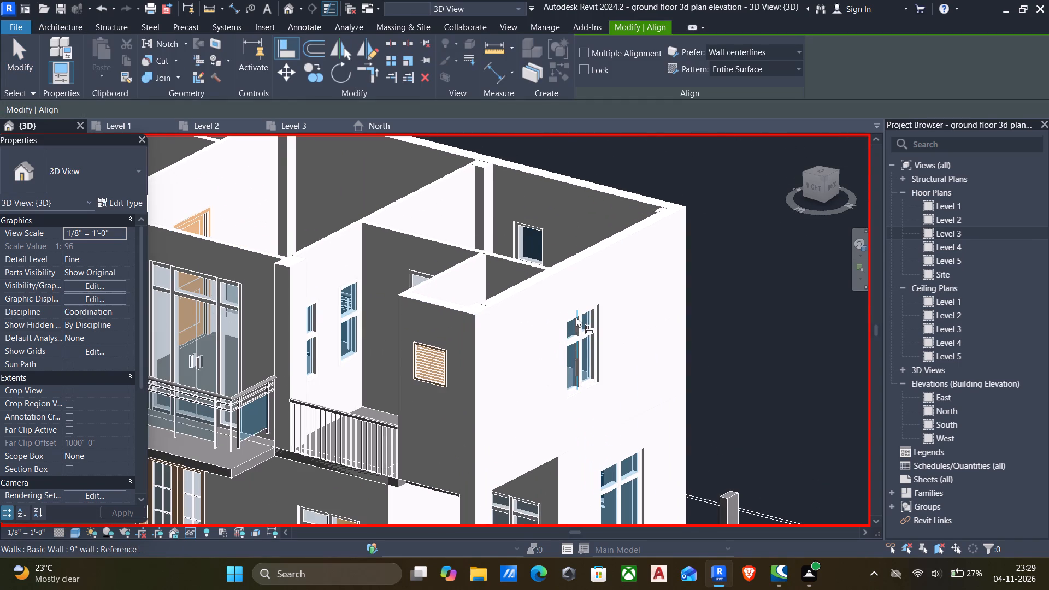
scroll(574, 314, "up", 5)
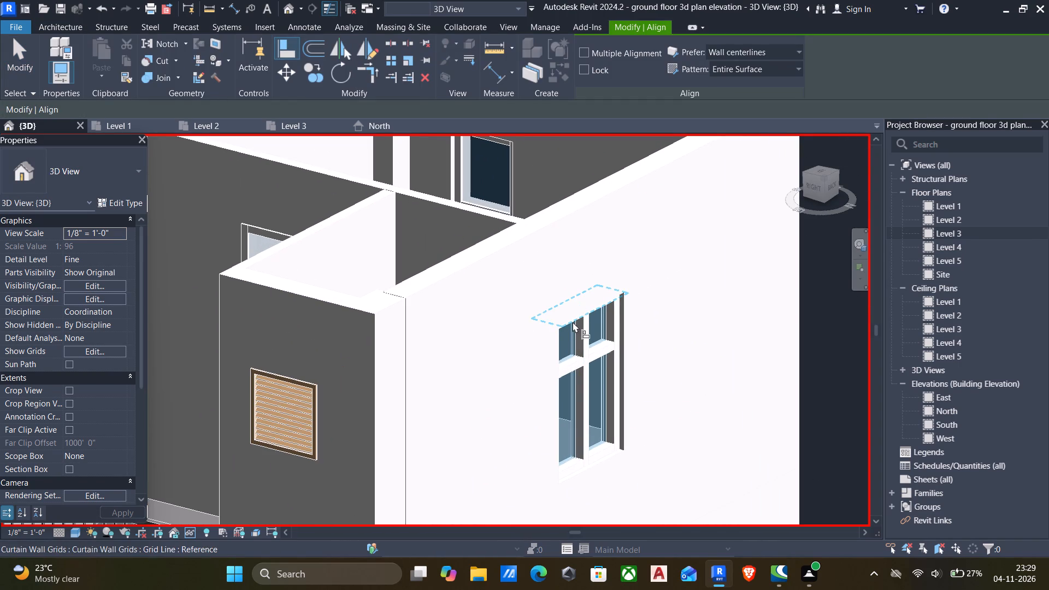
left_click(569, 322)
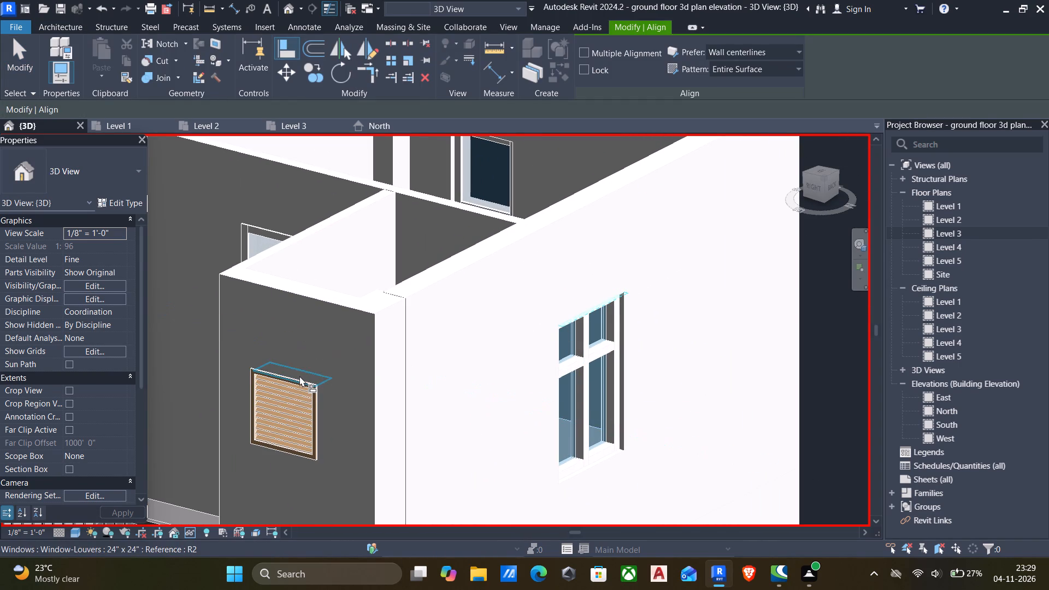
left_click(298, 377)
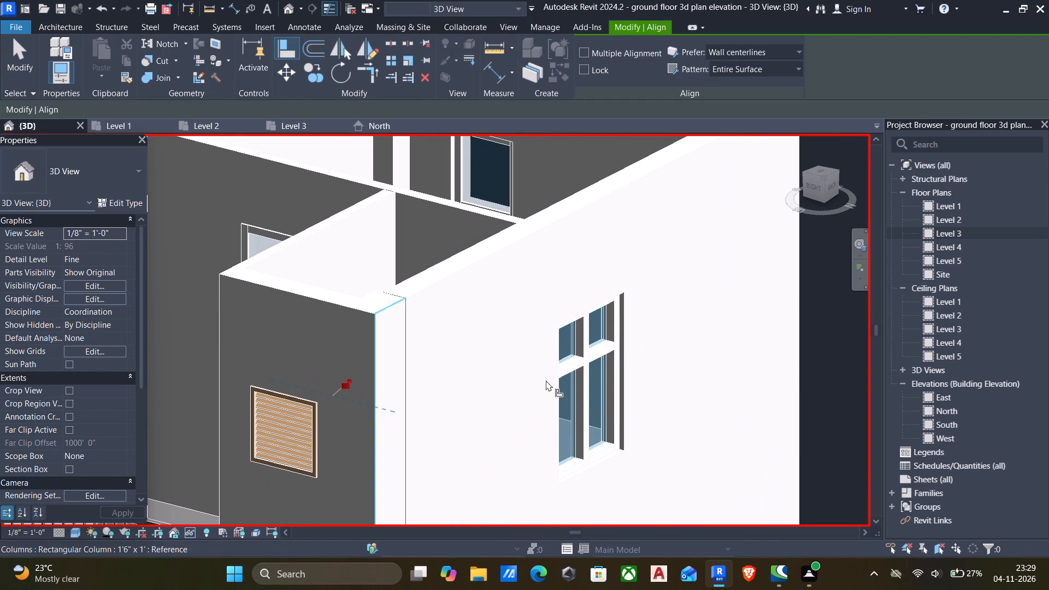
scroll(546, 380, "down", 6)
middle_click_drag(547, 380, 512, 323)
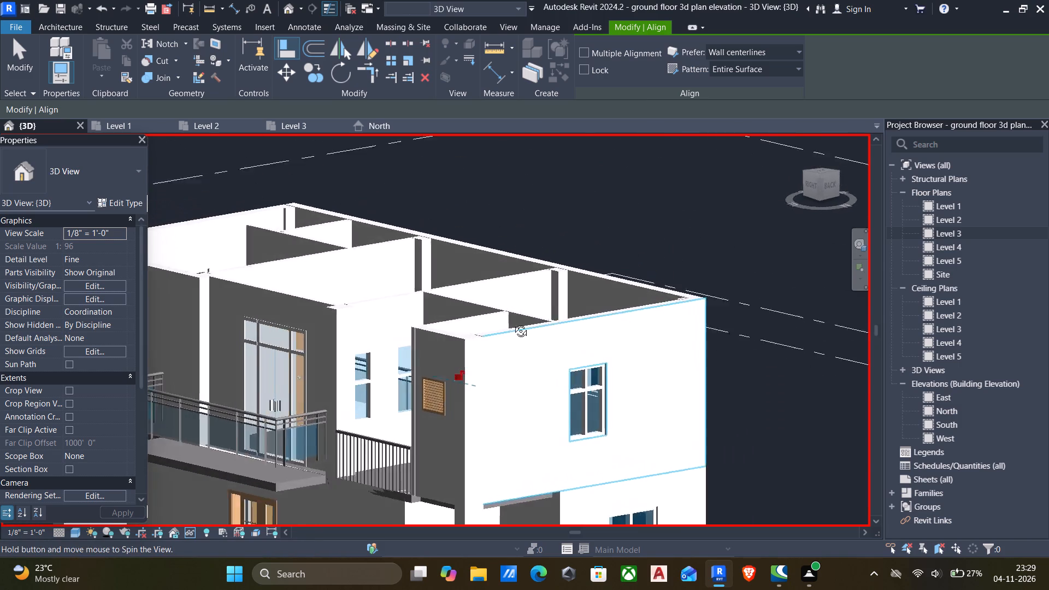
middle_click_drag(512, 323, 507, 292)
scroll(558, 344, "up", 1)
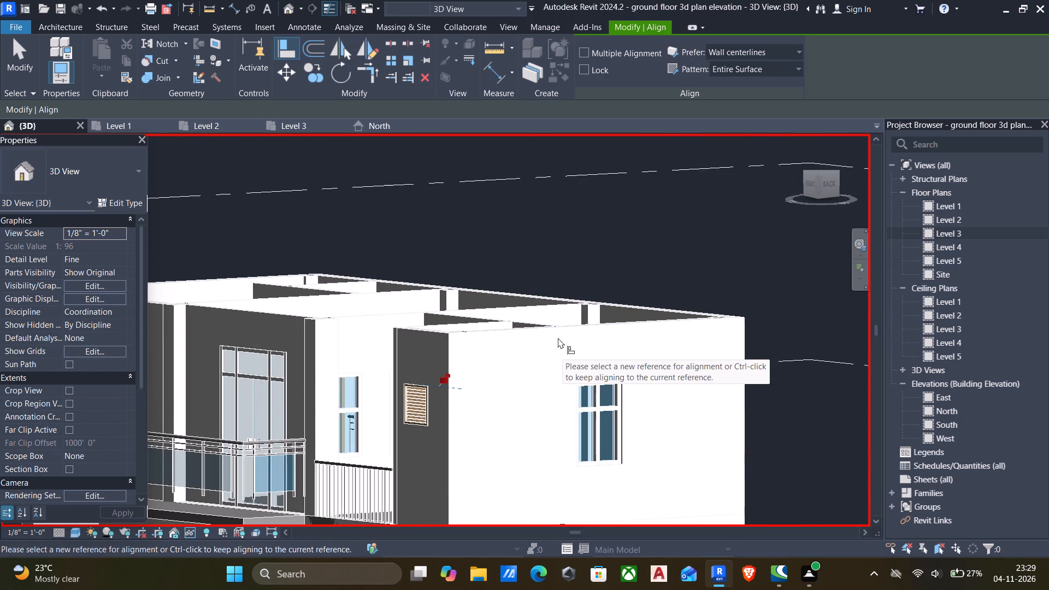
key("Escape")
key("Escape")
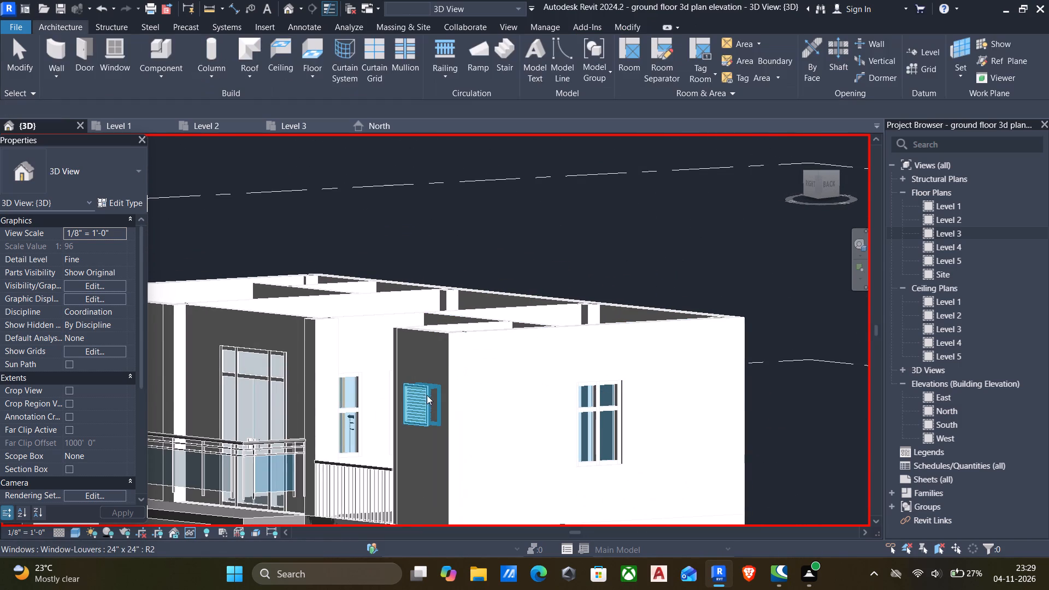
left_click(426, 394)
key("Escape")
Set the sill height of the west wall's louvre window to 5' 6".
scroll(468, 389, "down", 4)
middle_click_drag(470, 391, 355, 428, "shift")
scroll(470, 391, "down", 4)
middle_click_drag(479, 392, 393, 422, "shift")
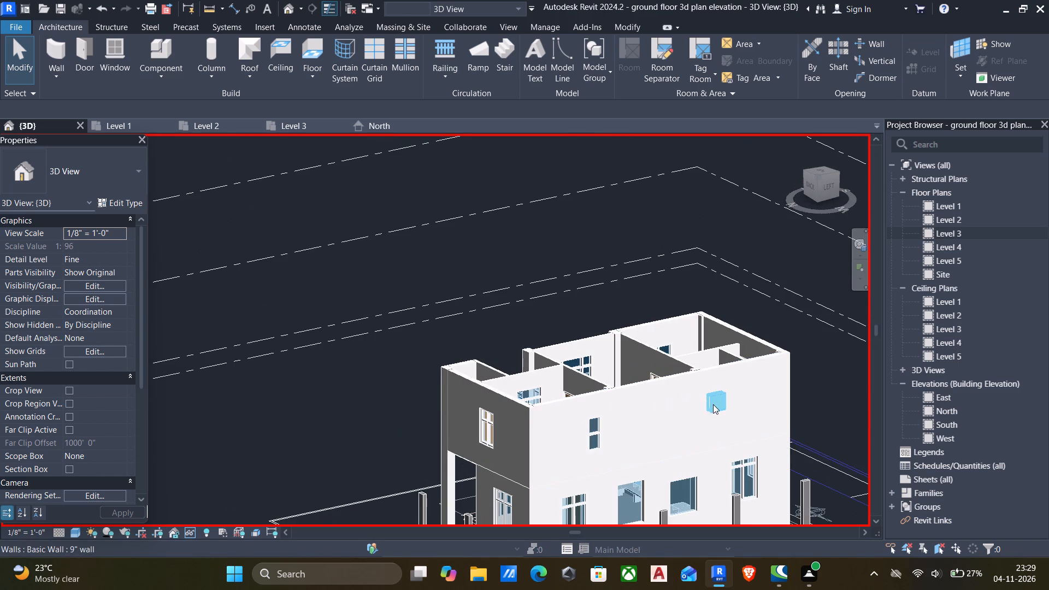
left_click(713, 404)
left_click(101, 249)
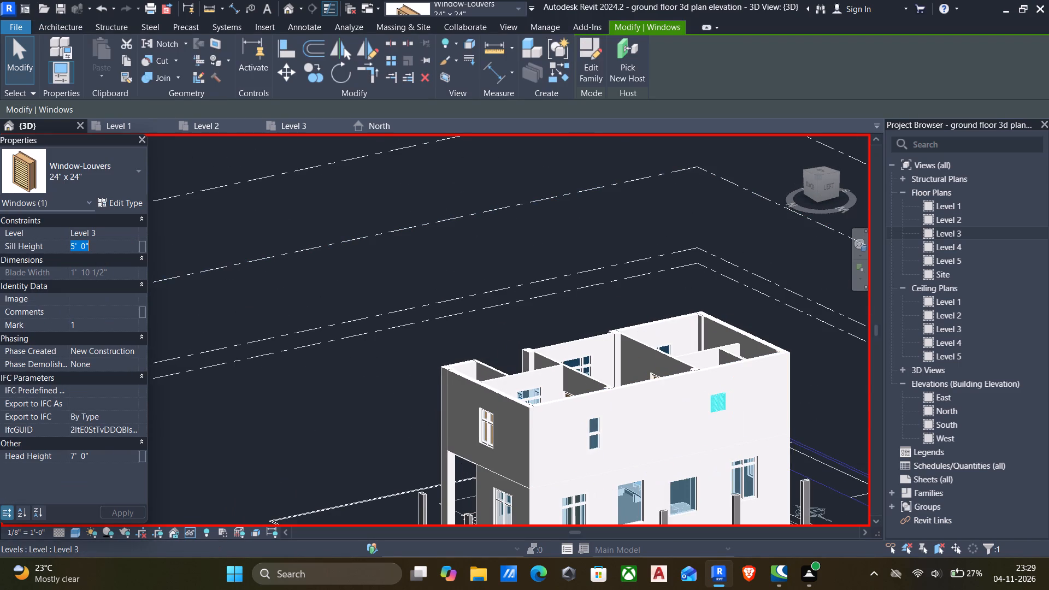
type("5'6\"")
key("Return")
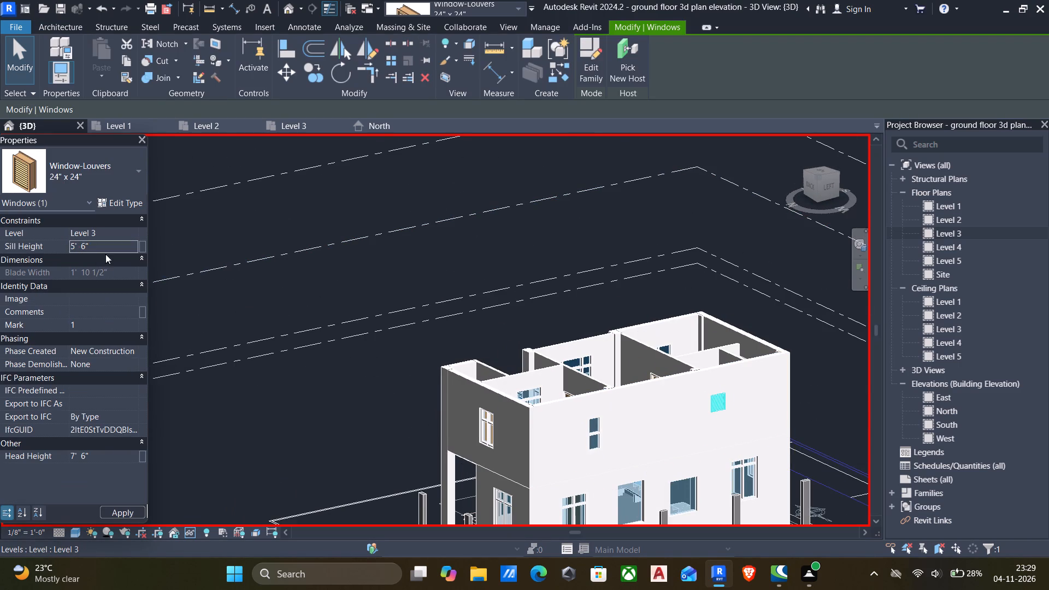
key("Escape")
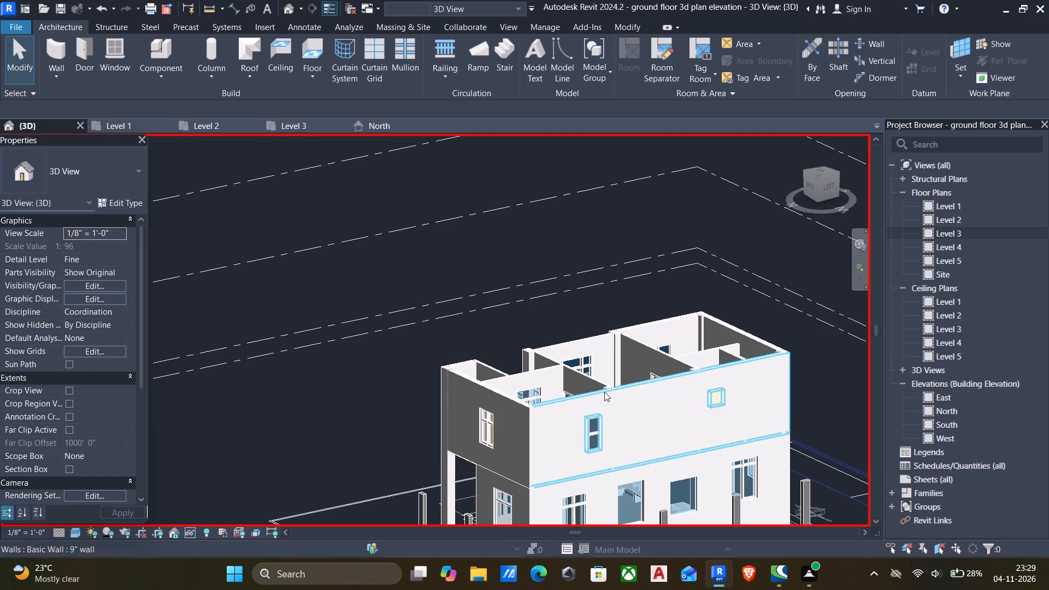
Examine the villa from several sides in 3D, and check the window and door layout on the Level 3 floor plan.
scroll(604, 394, "down", 1)
scroll(771, 367, "down", 5)
middle_click_drag(771, 376, 942, 442, "shift")
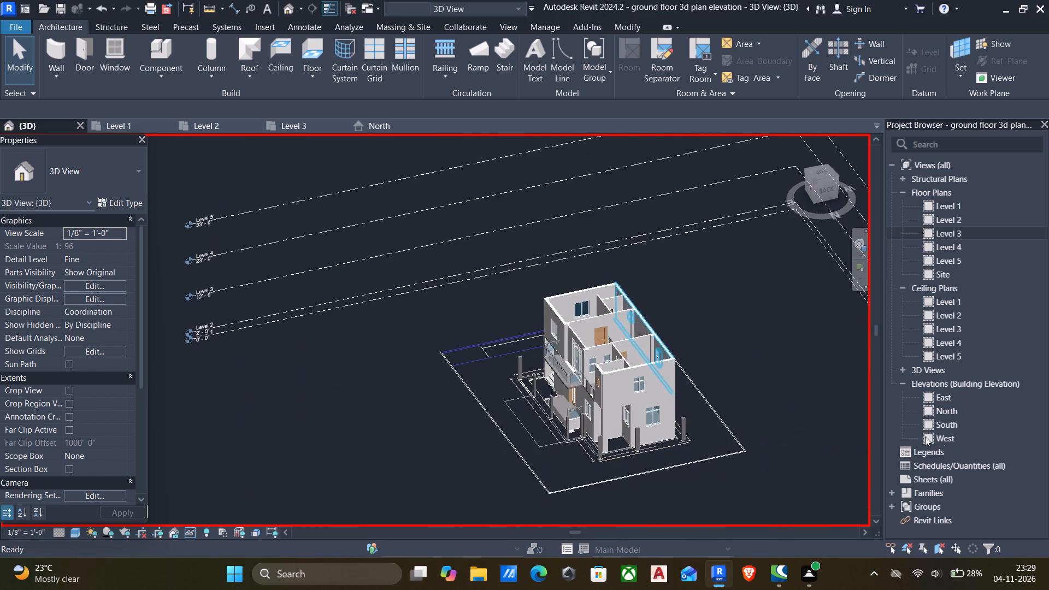
middle_click_drag(732, 408, 797, 396, "shift")
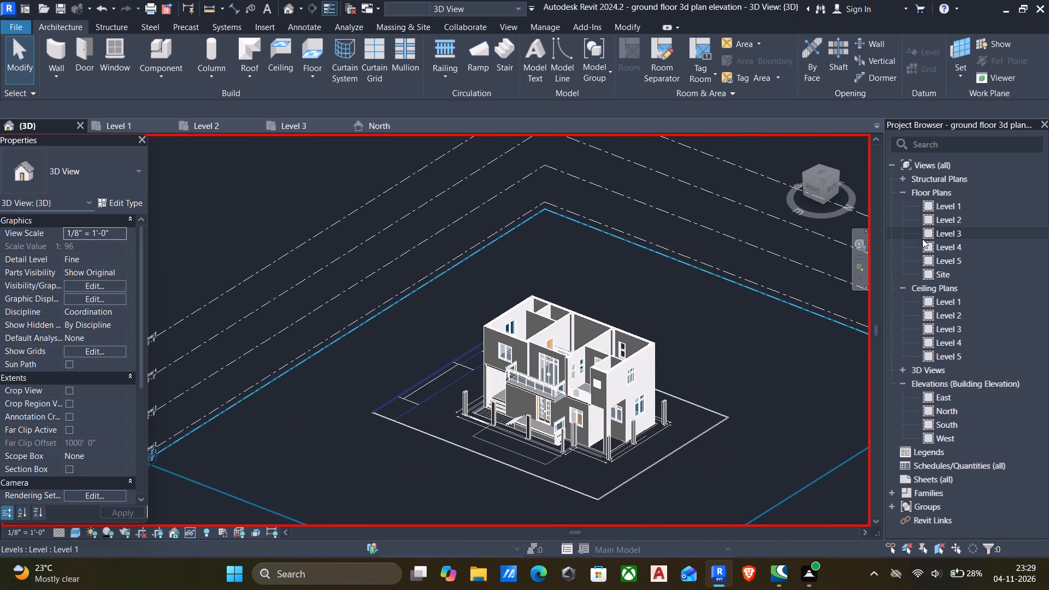
double_click(926, 234)
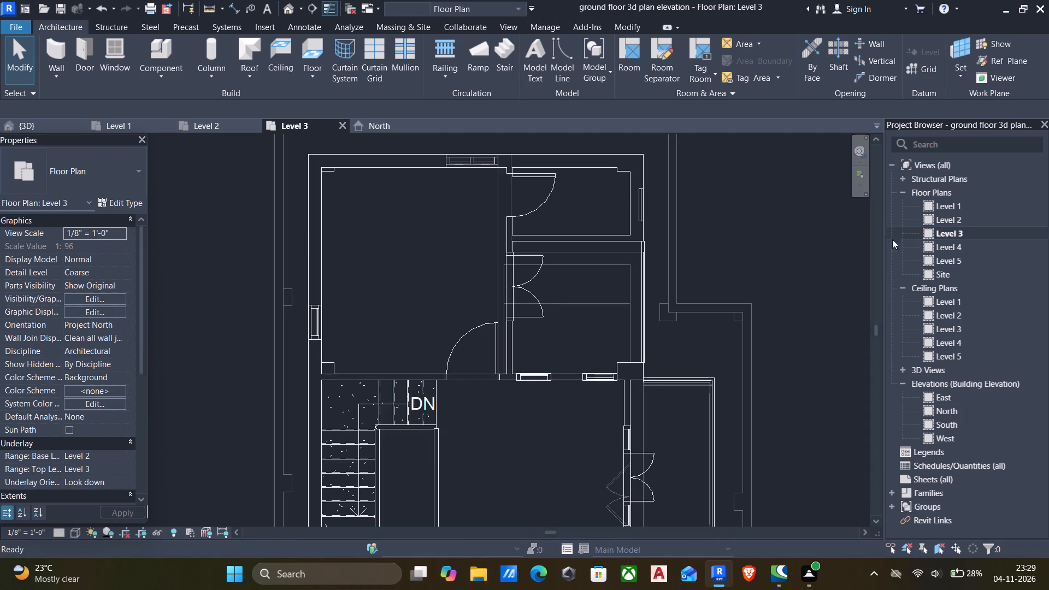
scroll(537, 274, "down", 6)
middle_click_drag(550, 301, 573, 263)
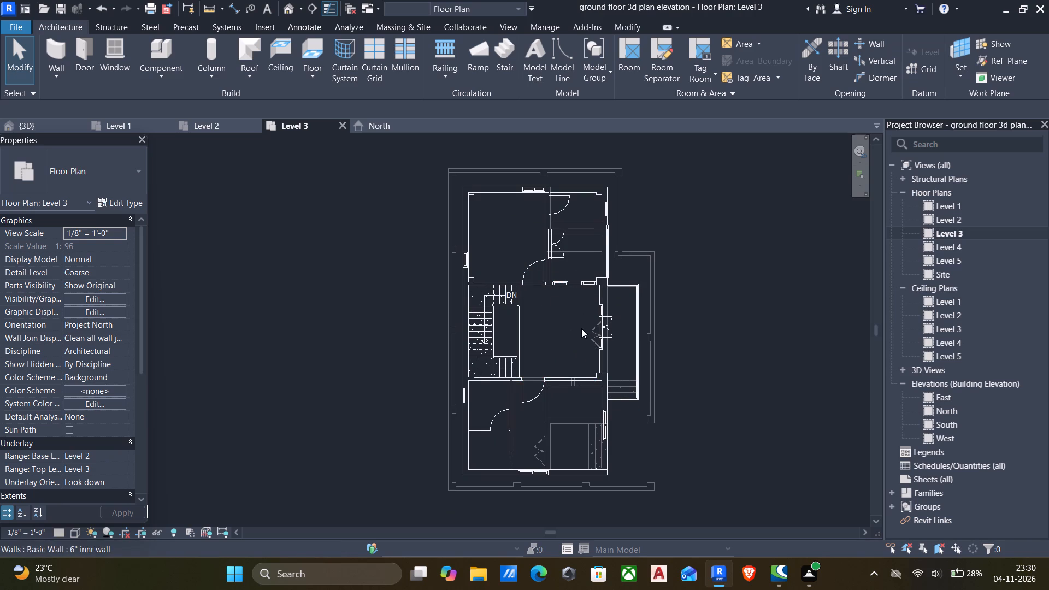
scroll(581, 328, "down", 1)
middle_click_drag(581, 346, 577, 363)
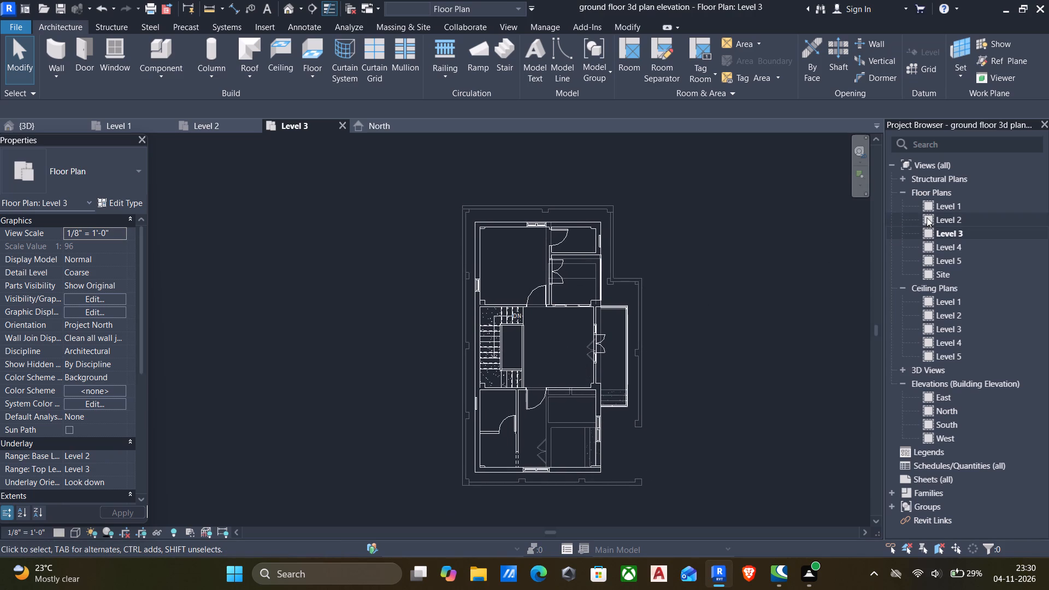
Place a 24" x 24" louvre window in the east wall of the ground-floor toilet on the Level 2 floor plan.
double_click(926, 219)
scroll(591, 247, "down", 4)
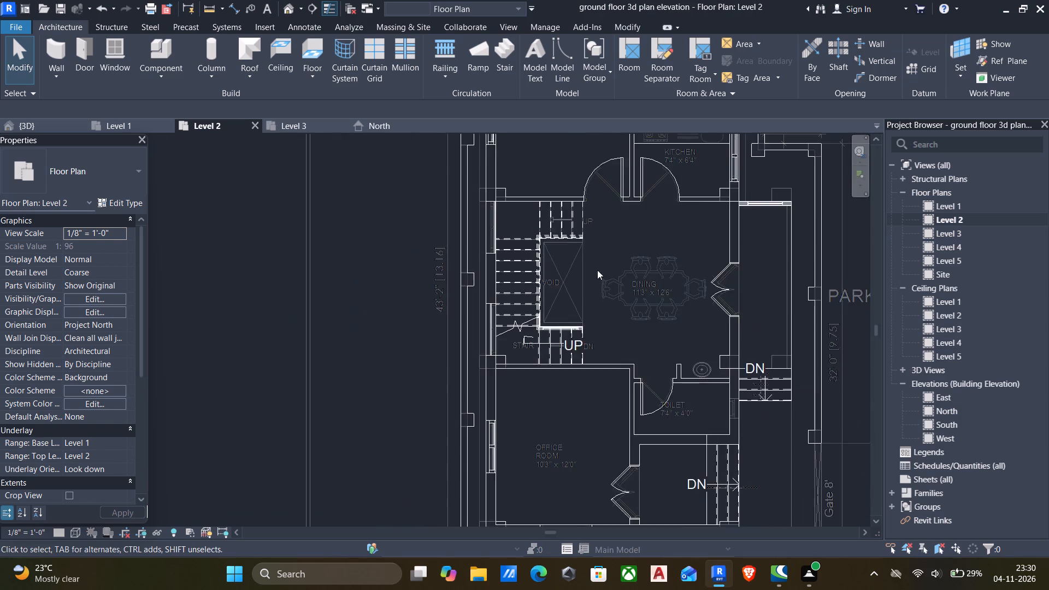
scroll(597, 270, "down", 2)
middle_click_drag(597, 328, 596, 335)
scroll(651, 294, "down", 2)
middle_click_drag(651, 294, 555, 336)
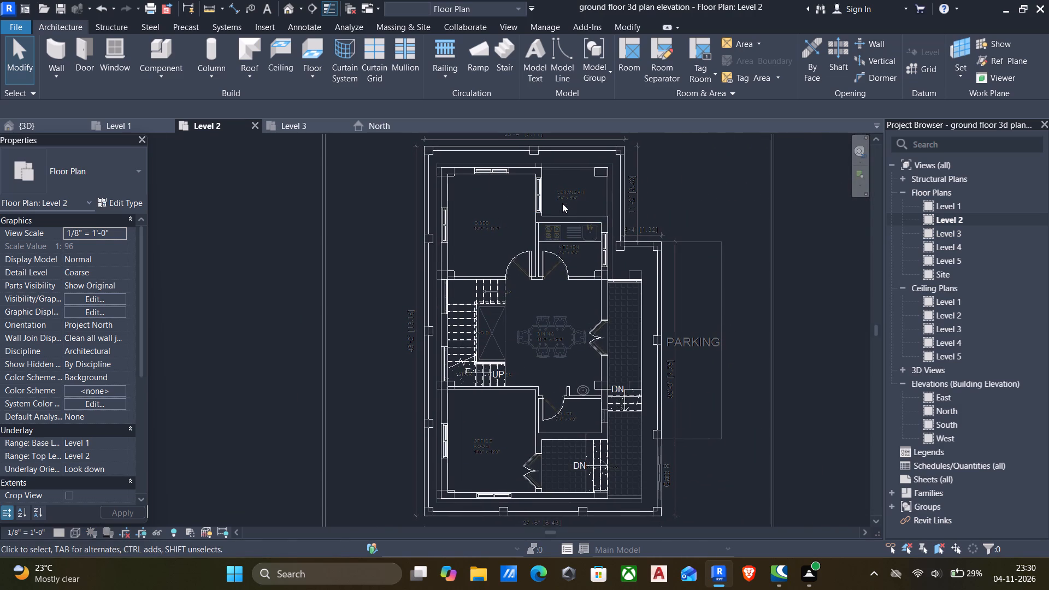
scroll(579, 434, "down", 1)
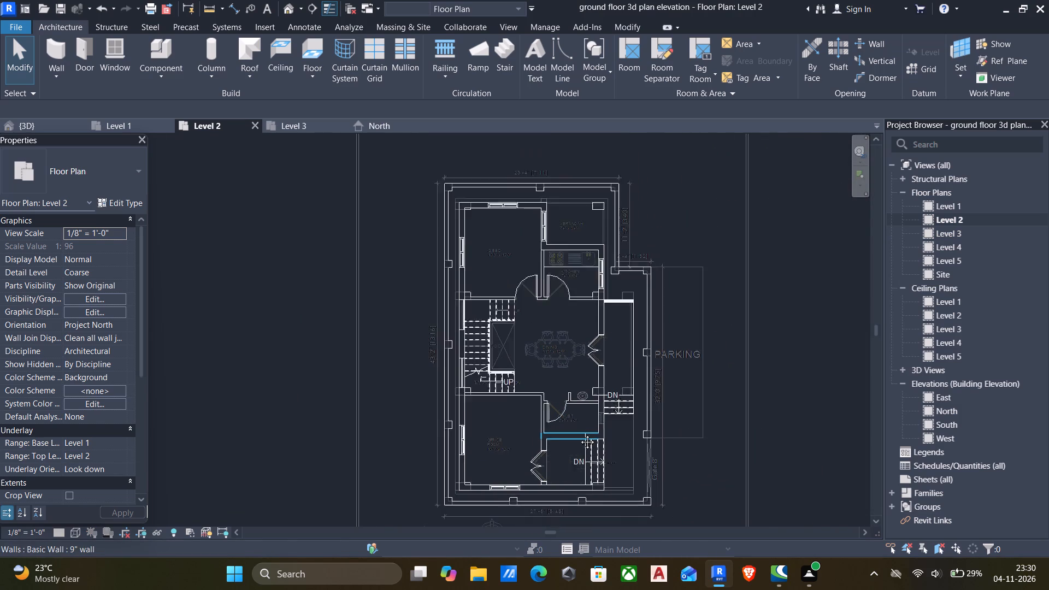
middle_click_drag(579, 434, 612, 401)
scroll(627, 379, "up", 4)
key("w")
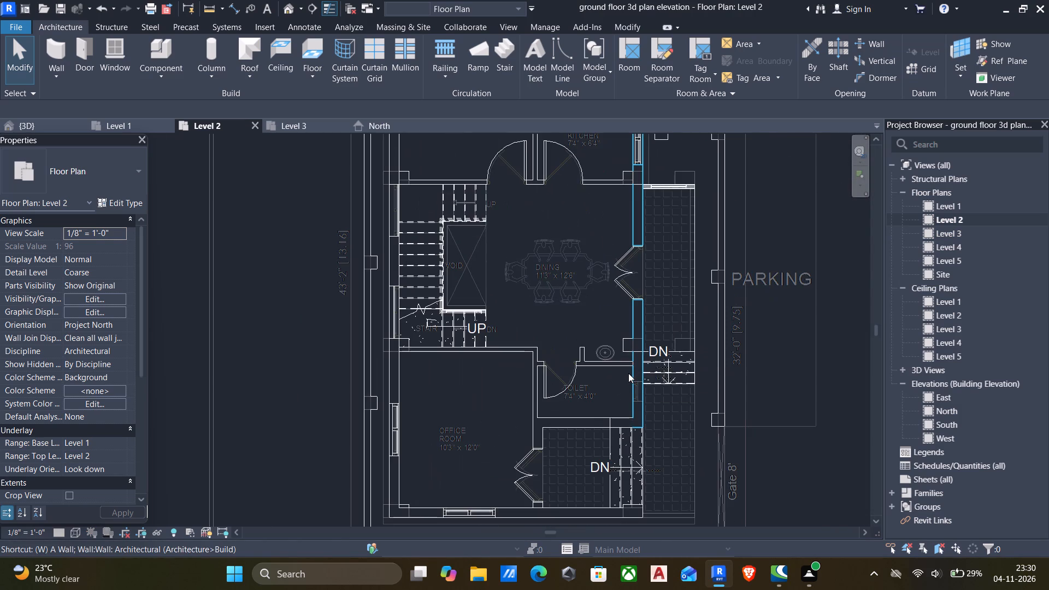
key("n")
scroll(640, 379, "up", 5)
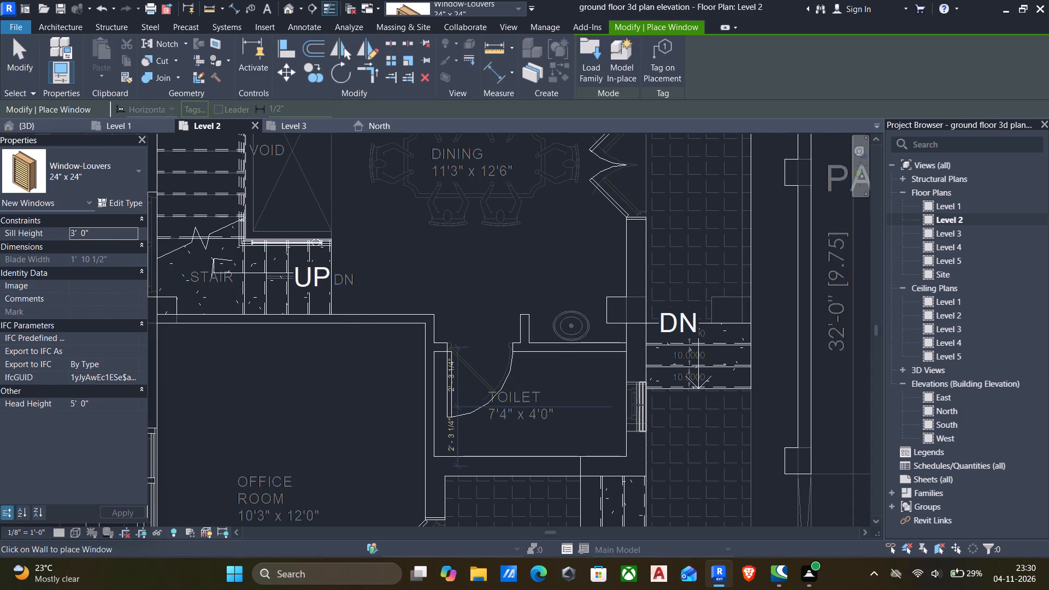
left_click(638, 405)
scroll(569, 386, "down", 5)
middle_click_drag(563, 386, 596, 355)
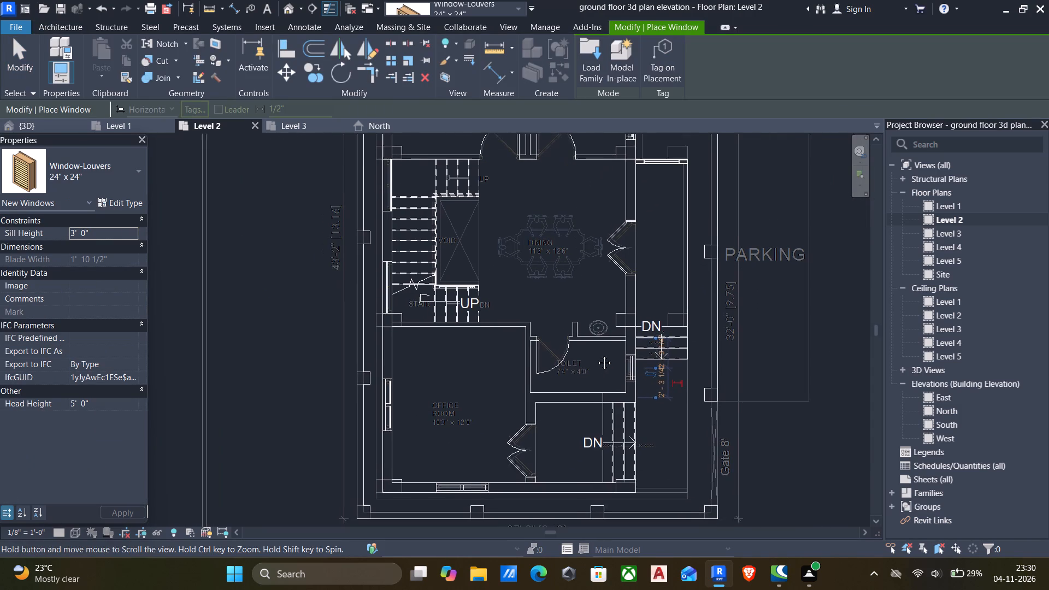
middle_click_drag(596, 355, 597, 353)
scroll(596, 356, "down", 5)
middle_click_drag(596, 362, 599, 435)
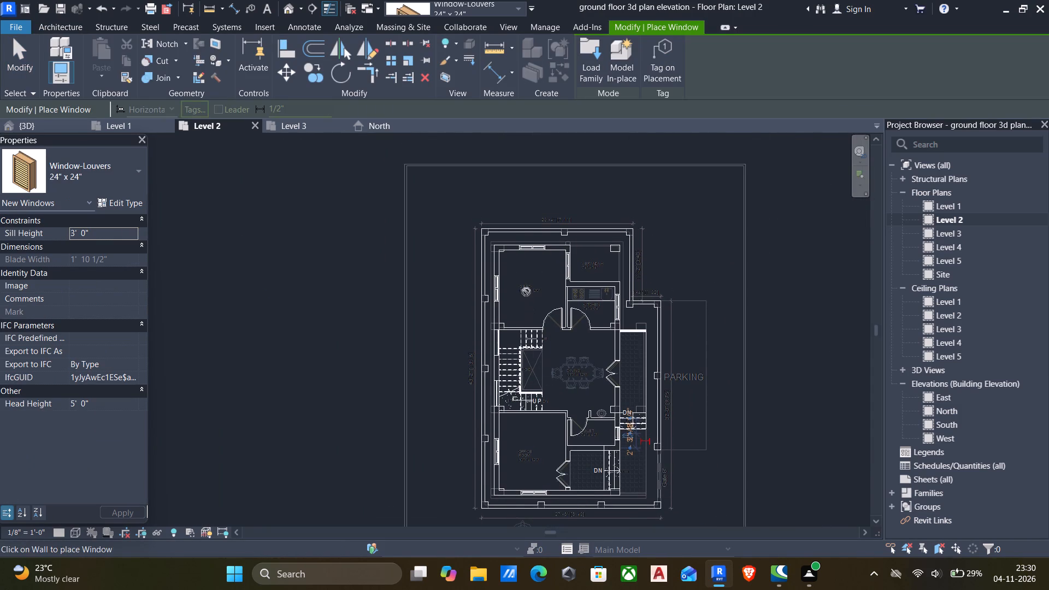
left_click(291, 8)
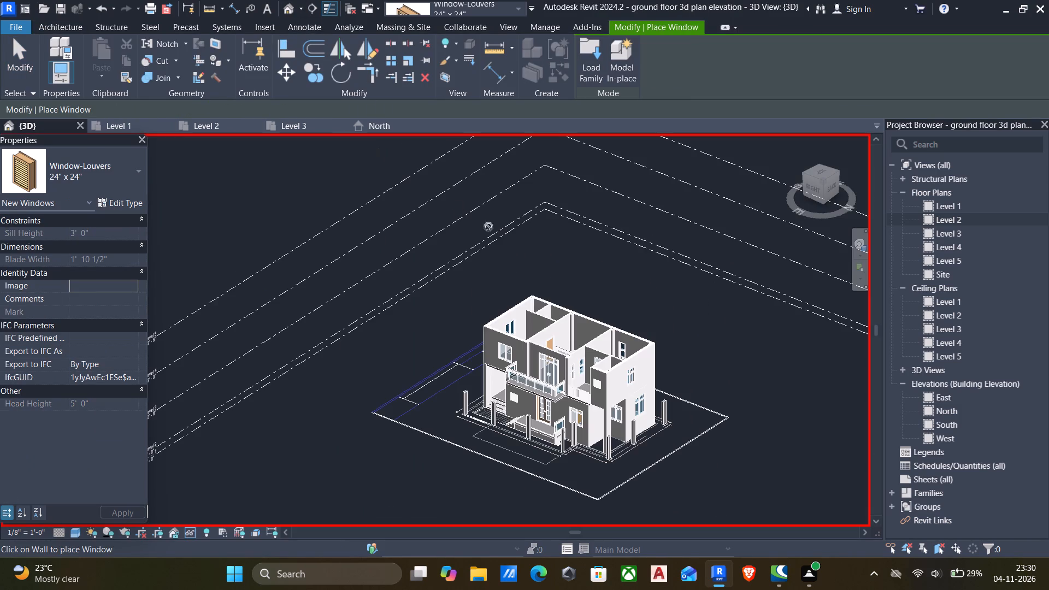
key("Escape")
Examine the villa's windows, balconies and ground-floor entrances from several sides in 3D.
scroll(551, 339, "down", 4)
middle_click_drag(552, 342, 590, 346, "shift")
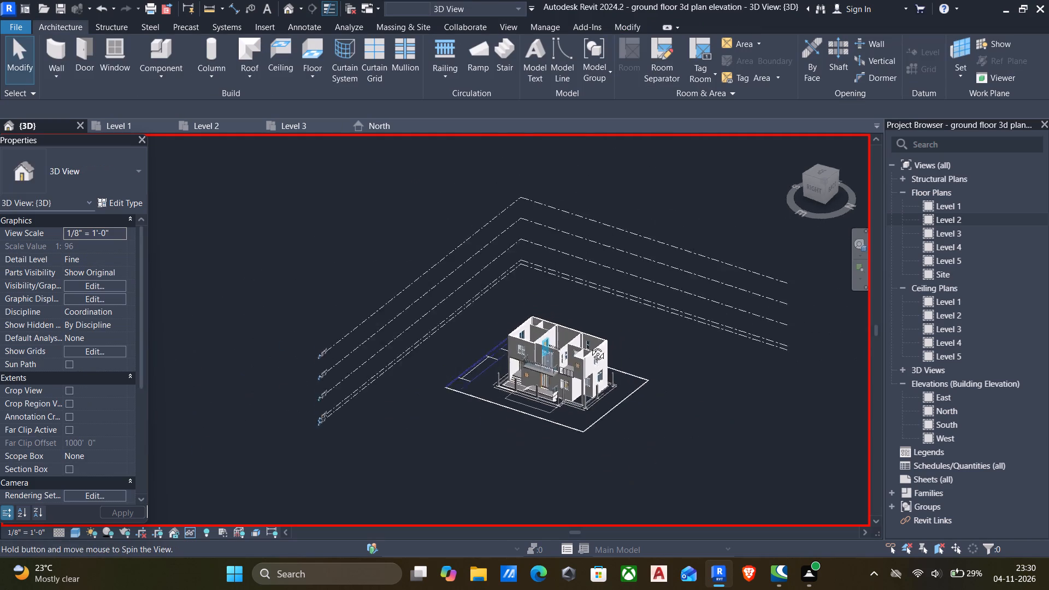
middle_click_drag(590, 346, 746, 310, "shift")
scroll(585, 390, "up", 6)
scroll(587, 391, "down", 6)
middle_click_drag(590, 391, 629, 387)
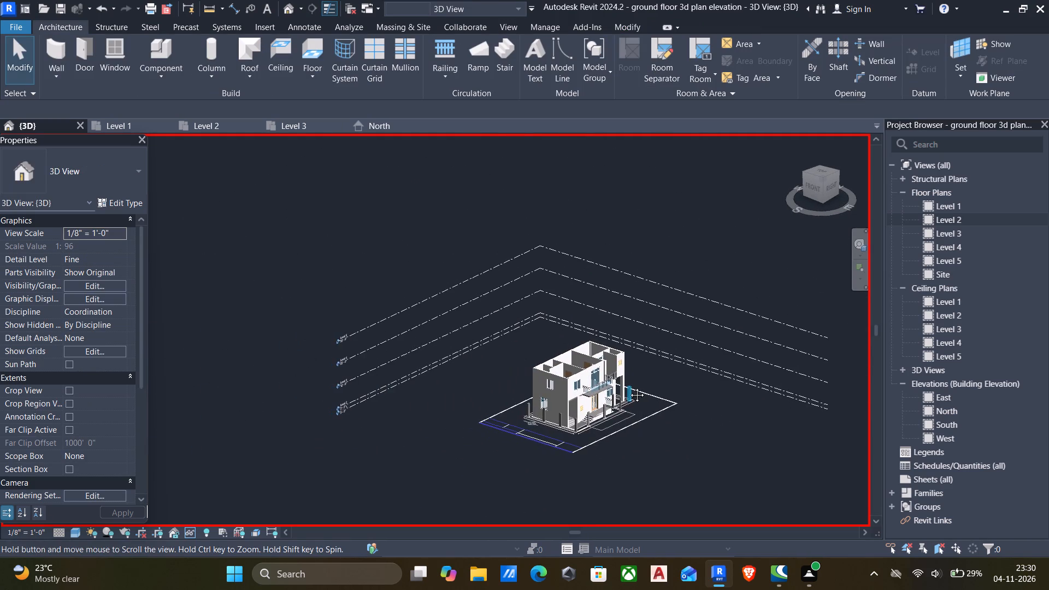
middle_click_drag(629, 387, 478, 397)
scroll(627, 382, "up", 12)
scroll(599, 405, "down", 5)
middle_click_drag(592, 412, 527, 409, "shift")
scroll(527, 416, "up", 3)
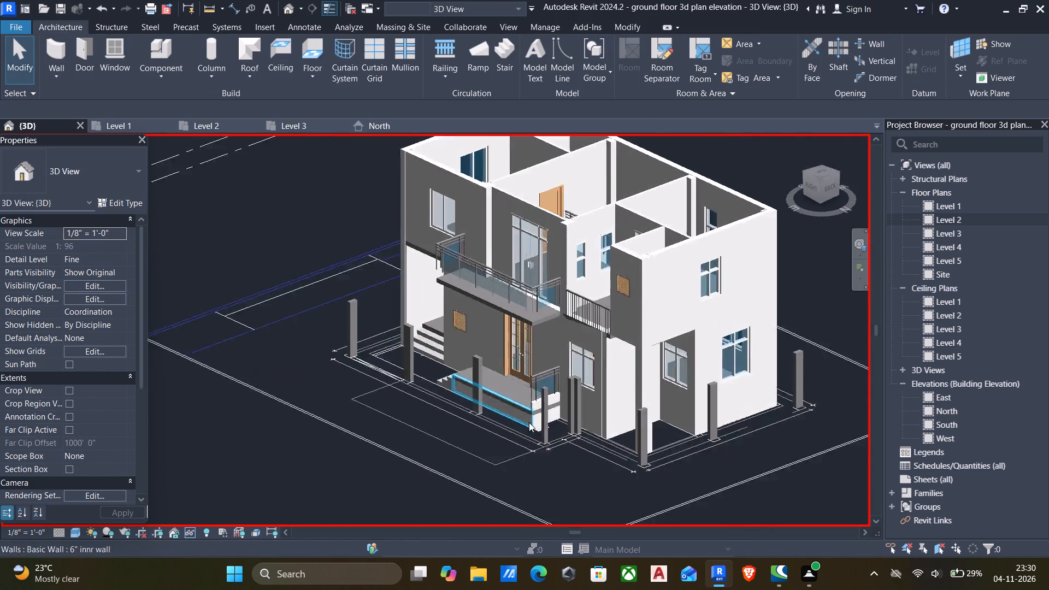
scroll(529, 422, "up", 4)
scroll(592, 402, "down", 3)
middle_click_drag(593, 402, 468, 390)
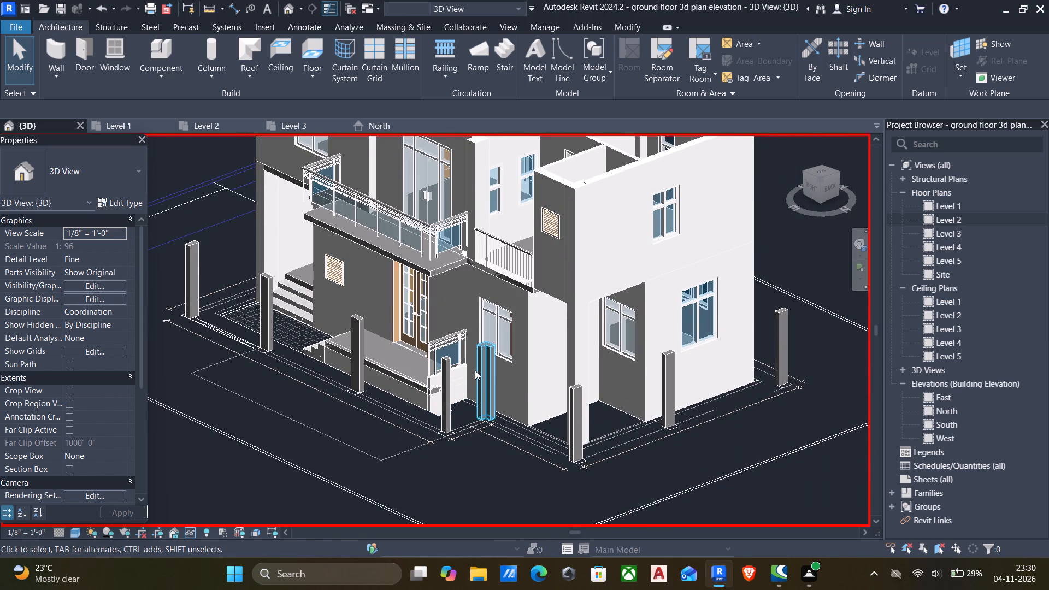
scroll(475, 370, "down", 5)
middle_click_drag(475, 370, 663, 358, "shift")
middle_click_drag(585, 382, 586, 380)
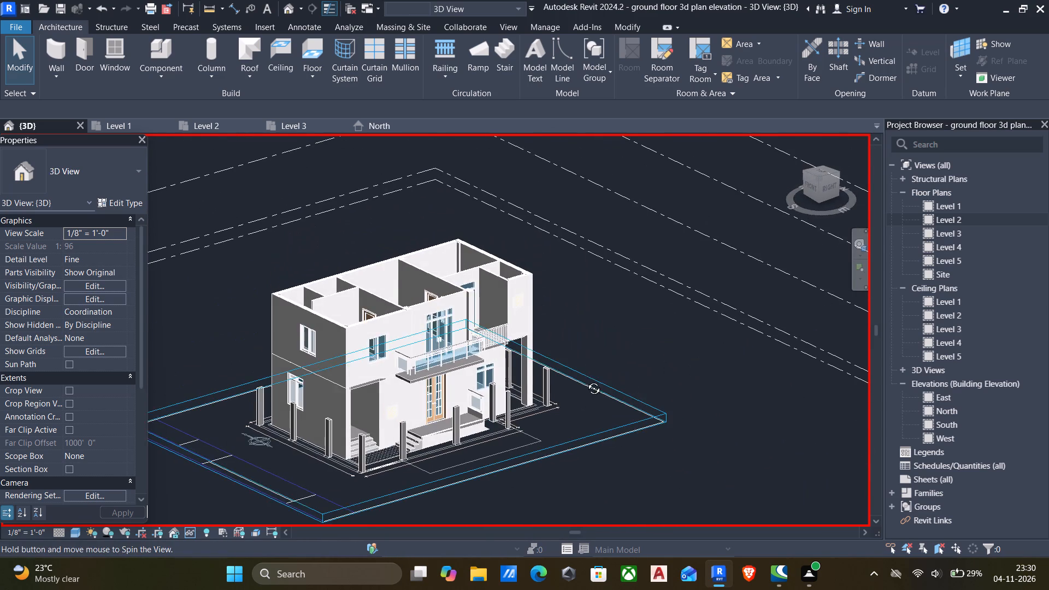
middle_click_drag(586, 380, 497, 417)
middle_click_drag(503, 414, 577, 380)
middle_click_drag(458, 400, 529, 416, "shift")
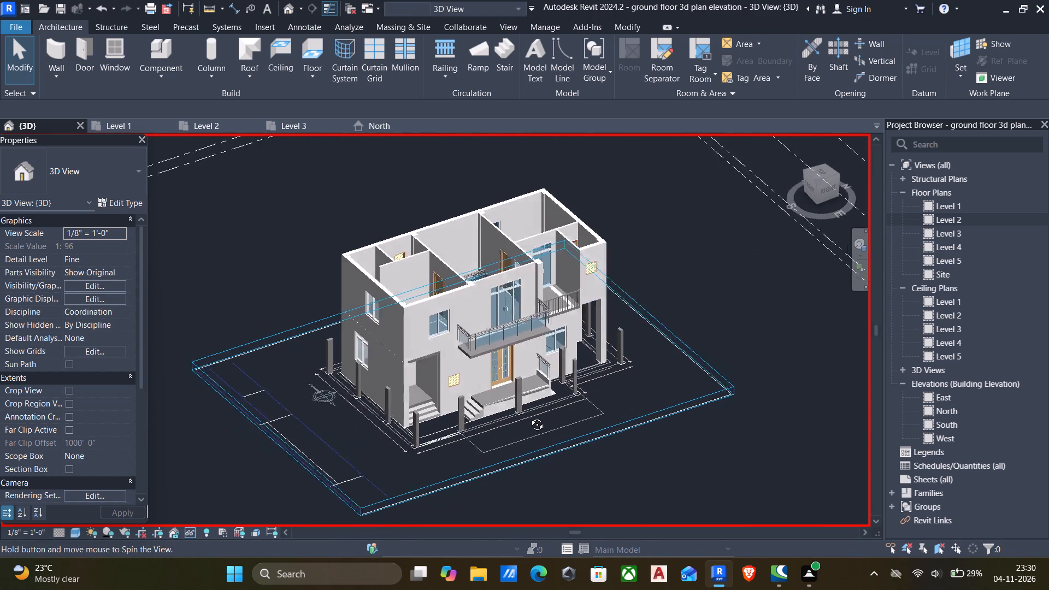
middle_click_drag(529, 416, 520, 422, "shift")
scroll(440, 407, "up", 5)
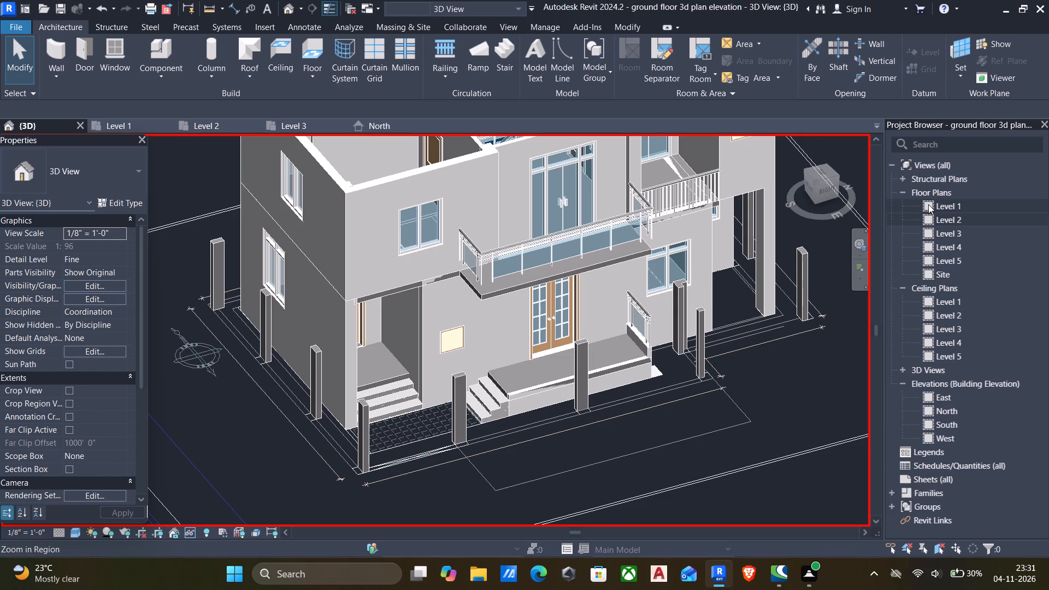
Start a 6" floor on Level 1, picking the compound wall's outer north, upper east and west edges as boundary lines.
double_click(928, 204)
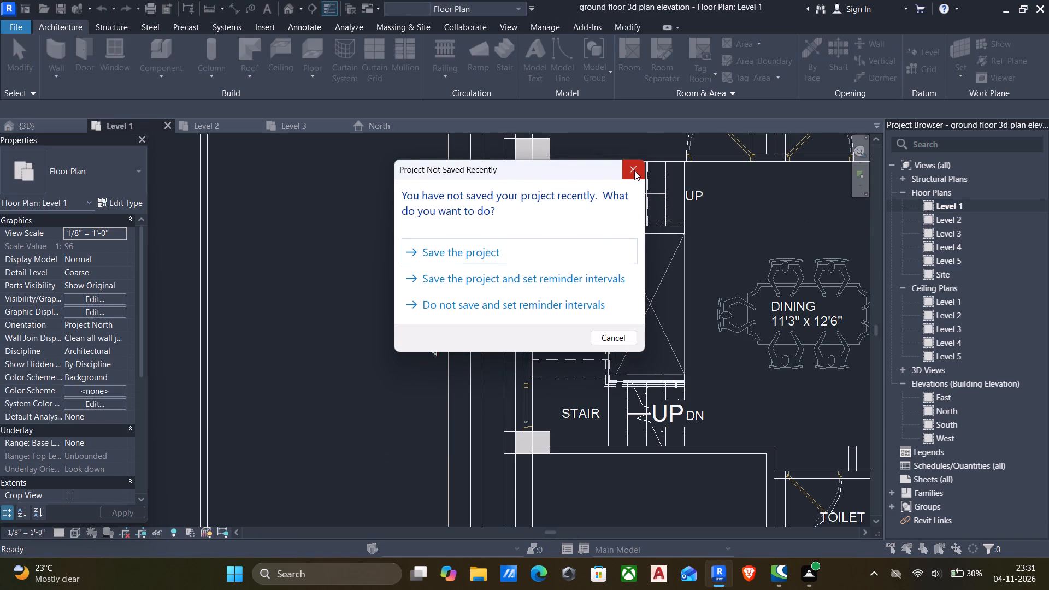
left_click(634, 170)
scroll(639, 206, "down", 6)
middle_click_drag(626, 235, 611, 262)
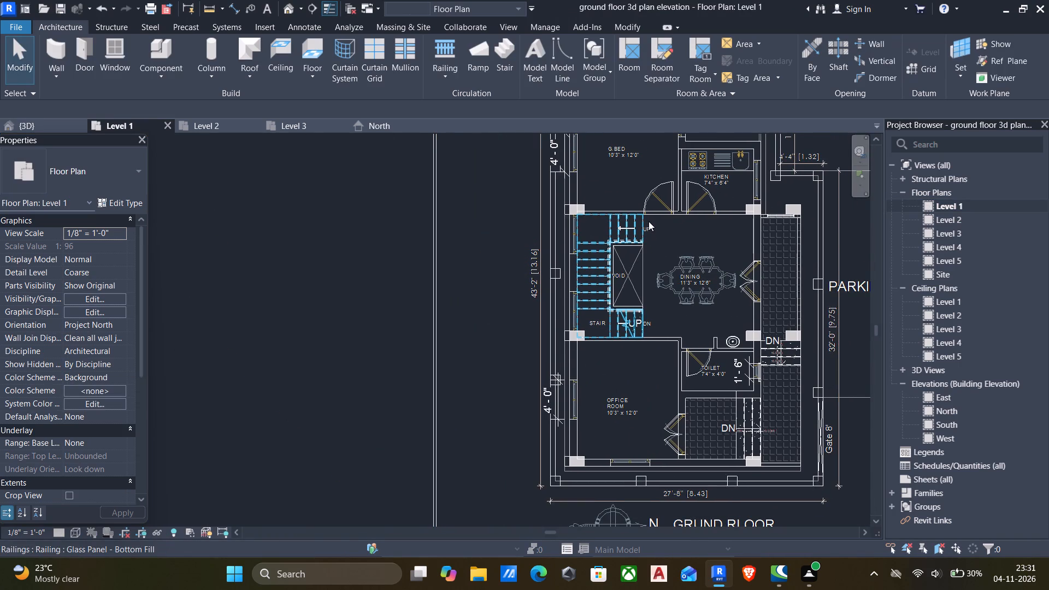
scroll(650, 219, "down", 5)
middle_click_drag(650, 219, 623, 284)
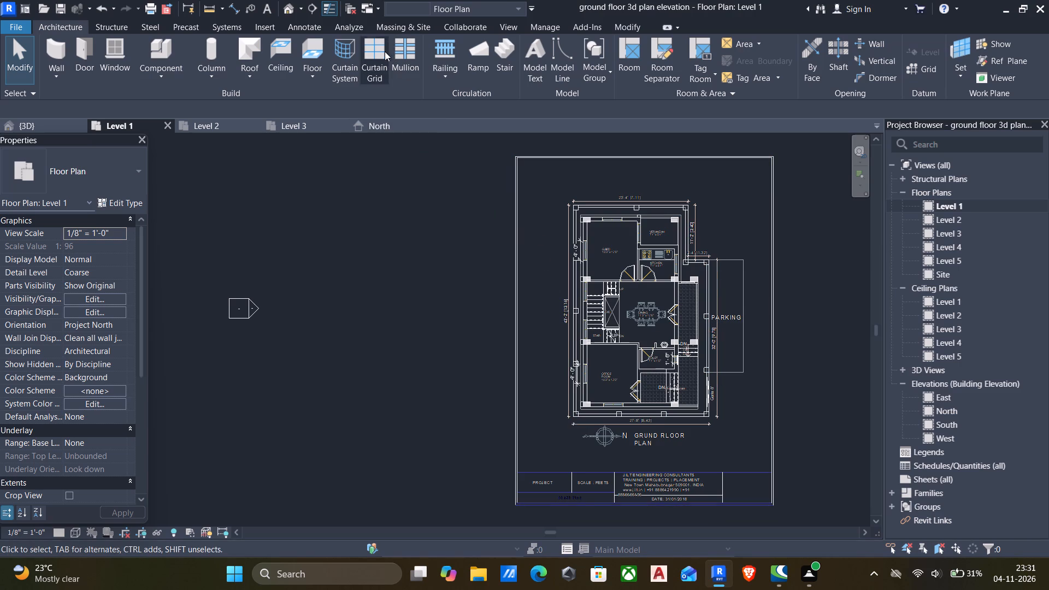
left_click(311, 47)
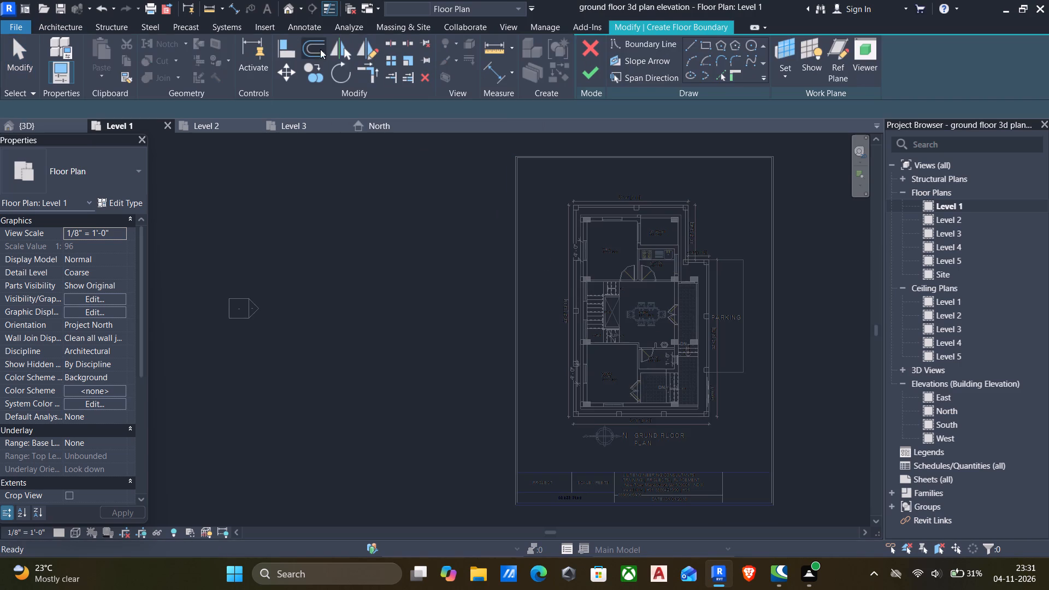
left_click(719, 71)
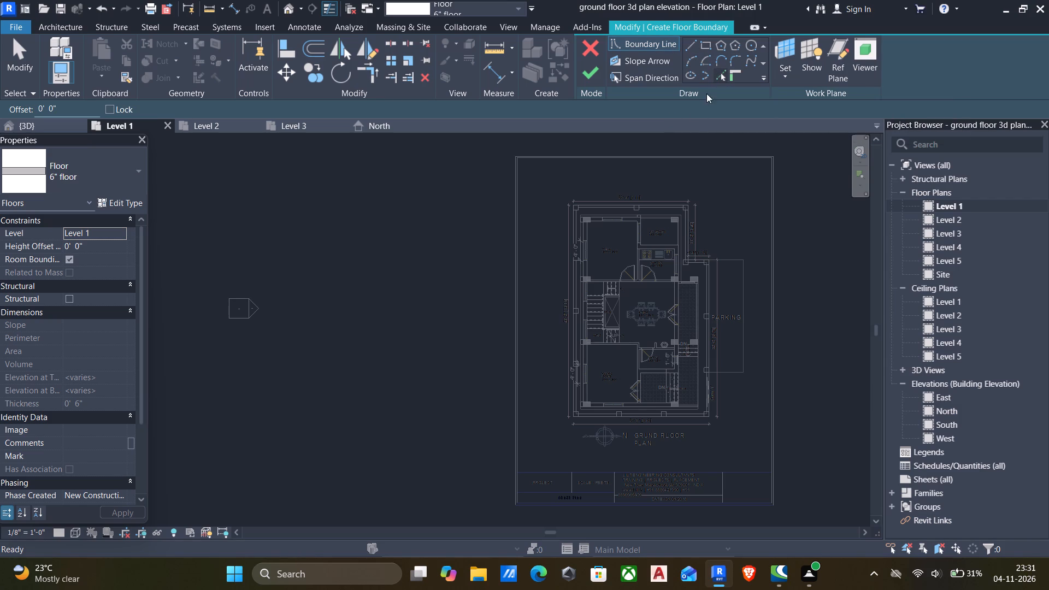
scroll(656, 213, "up", 10)
left_click(653, 193)
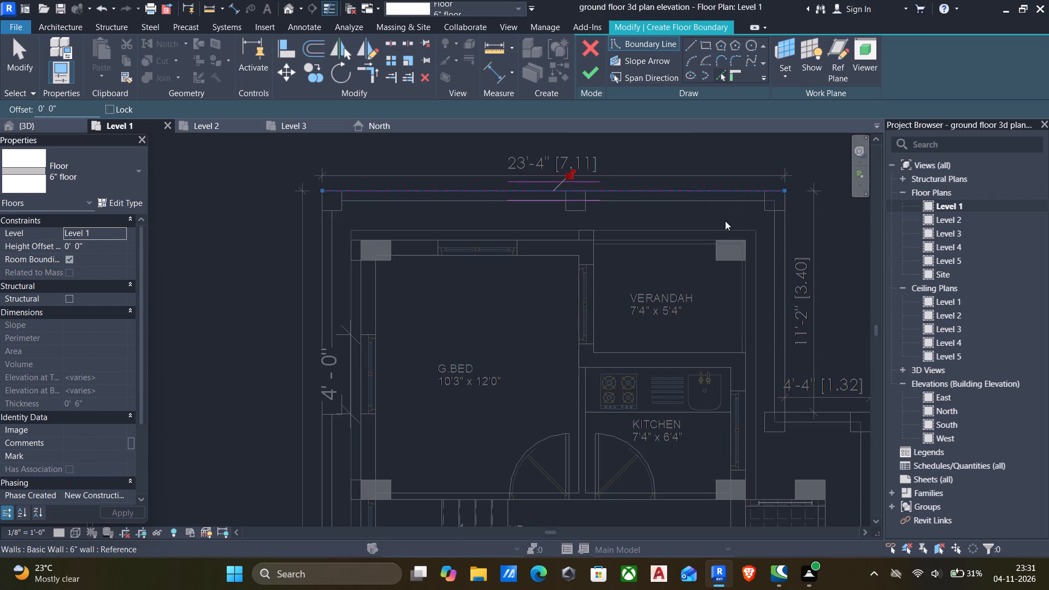
left_click(783, 237)
scroll(737, 235, "down", 2)
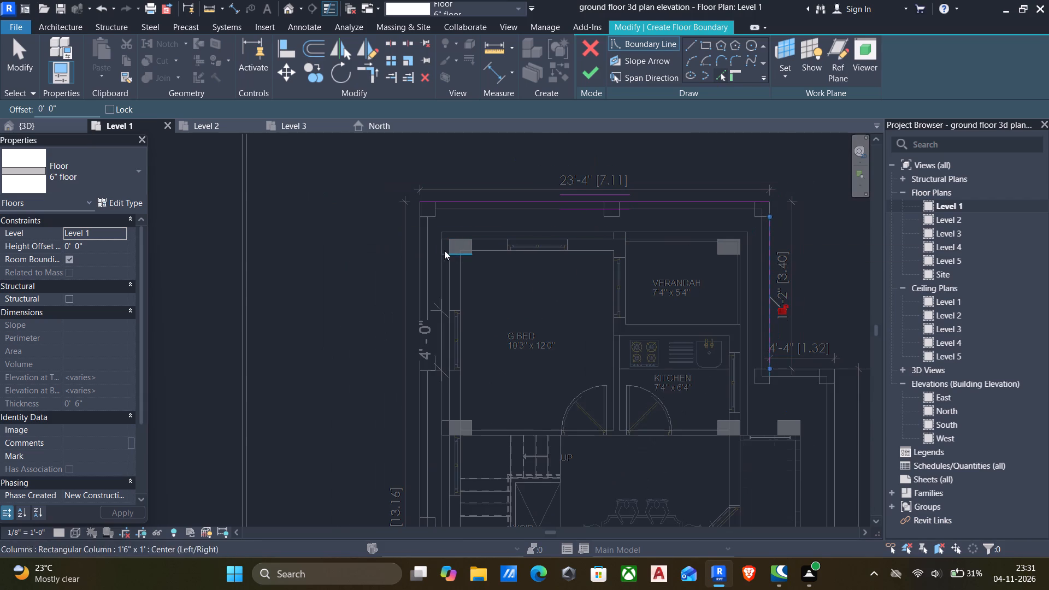
left_click(421, 251)
Add the compound wall's outer south edge, long east edge by the parking and short northeast offset edge to the floor boundary.
scroll(470, 254, "down", 5)
middle_click_drag(480, 258, 495, 197)
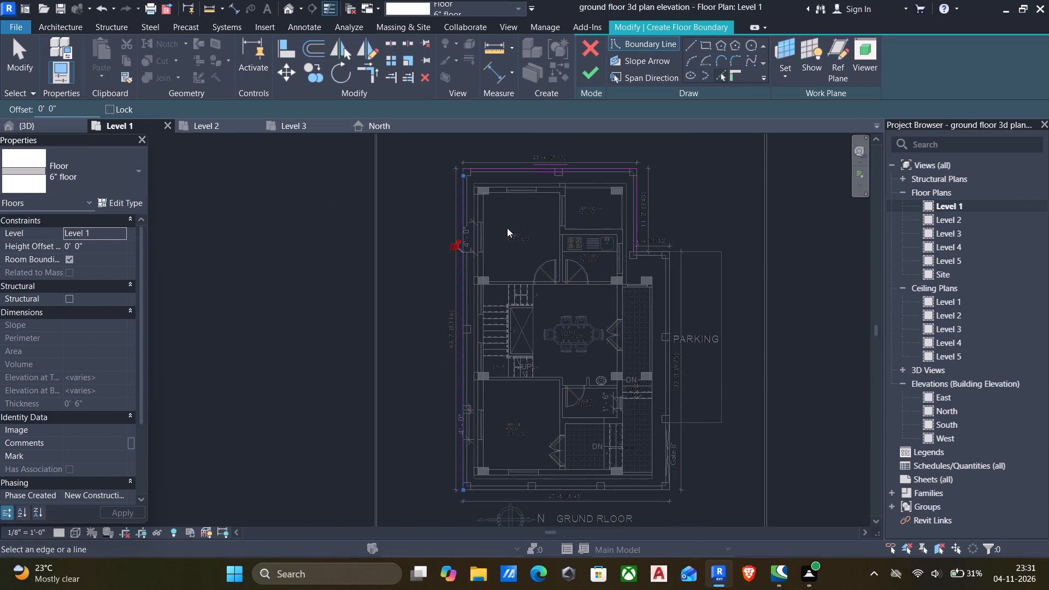
middle_click_drag(521, 382, 552, 320)
scroll(521, 422, "up", 5)
left_click(516, 433)
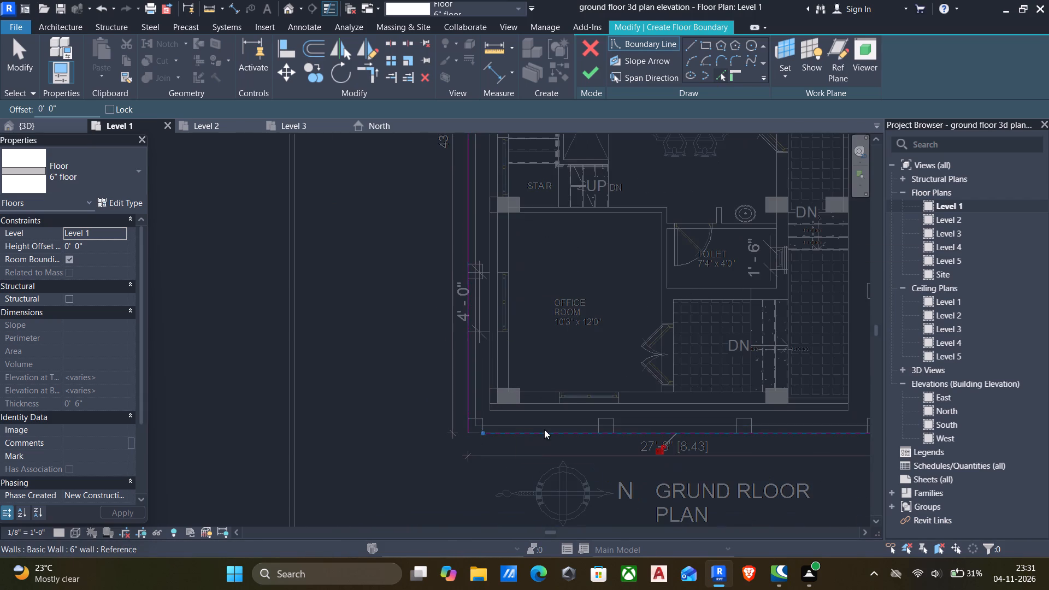
scroll(547, 429, "down", 4)
middle_click_drag(555, 429, 442, 438)
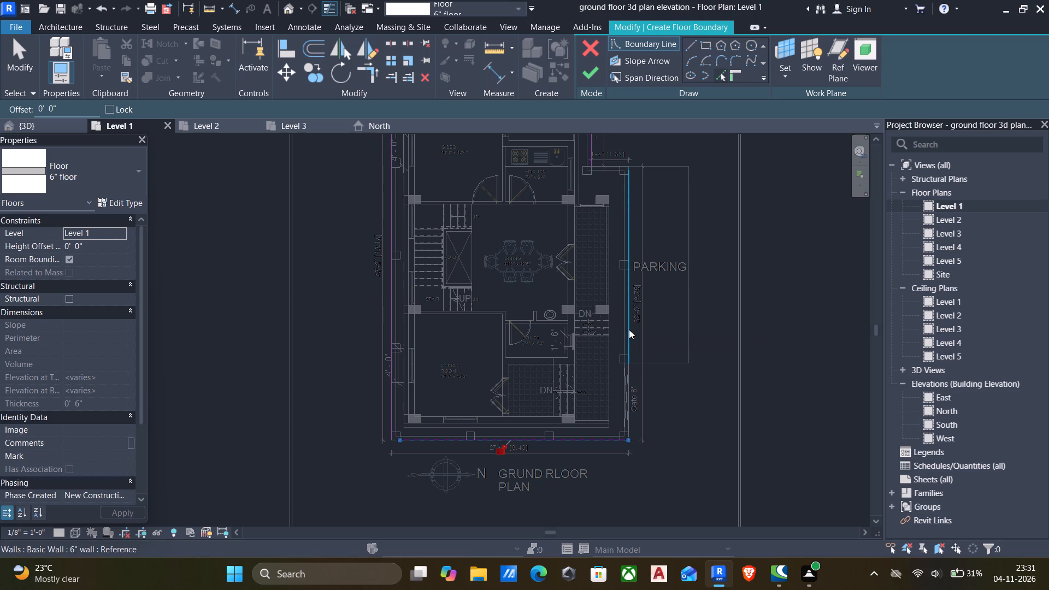
scroll(632, 434, "up", 4)
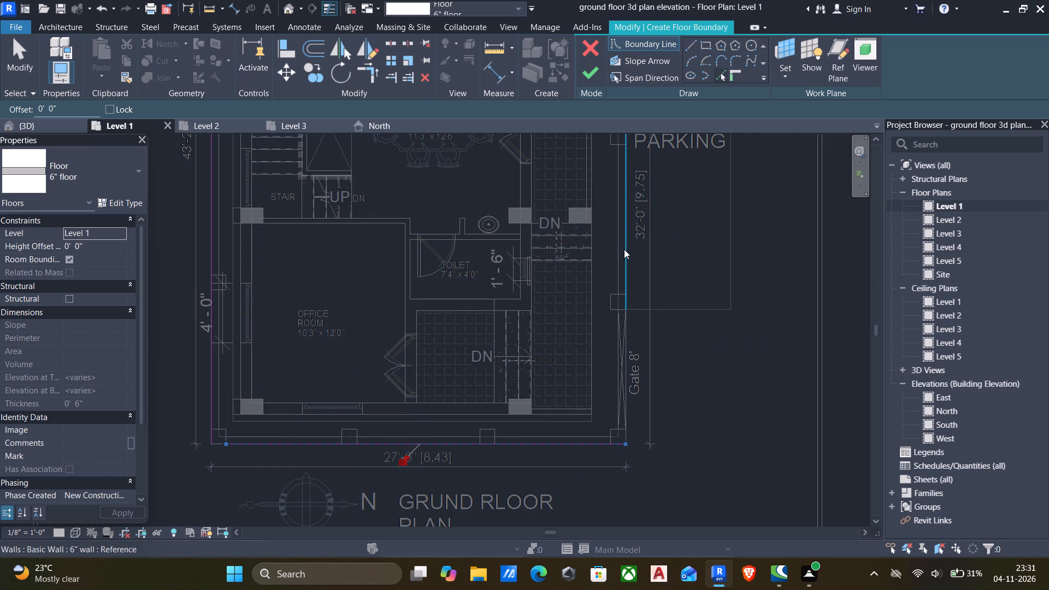
left_click(629, 251)
scroll(629, 254, "down", 4)
middle_click_drag(631, 264, 647, 467)
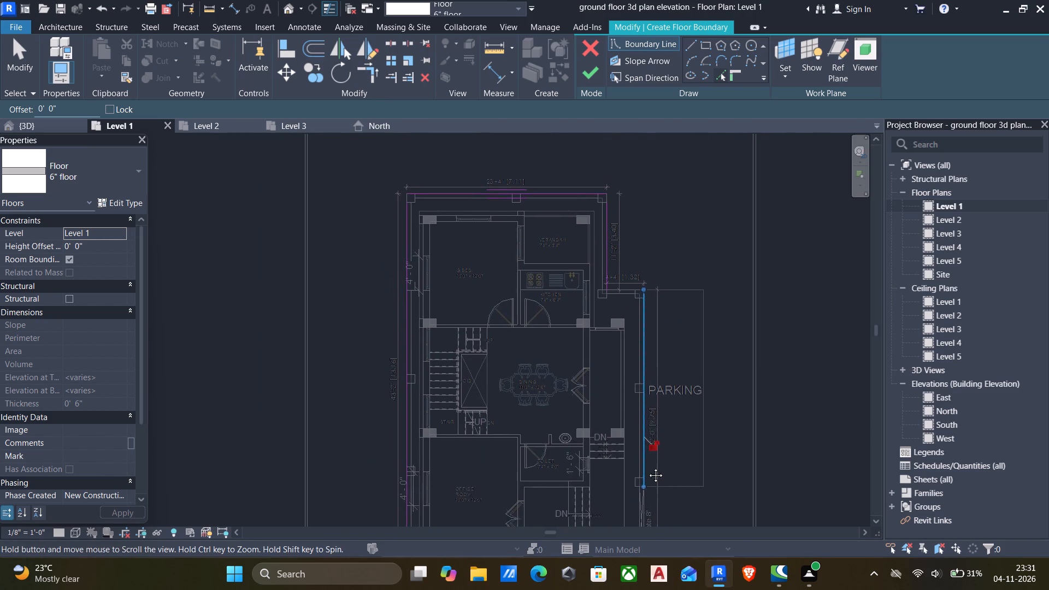
middle_click_drag(647, 467, 647, 468)
scroll(620, 294, "up", 11)
left_click(647, 298)
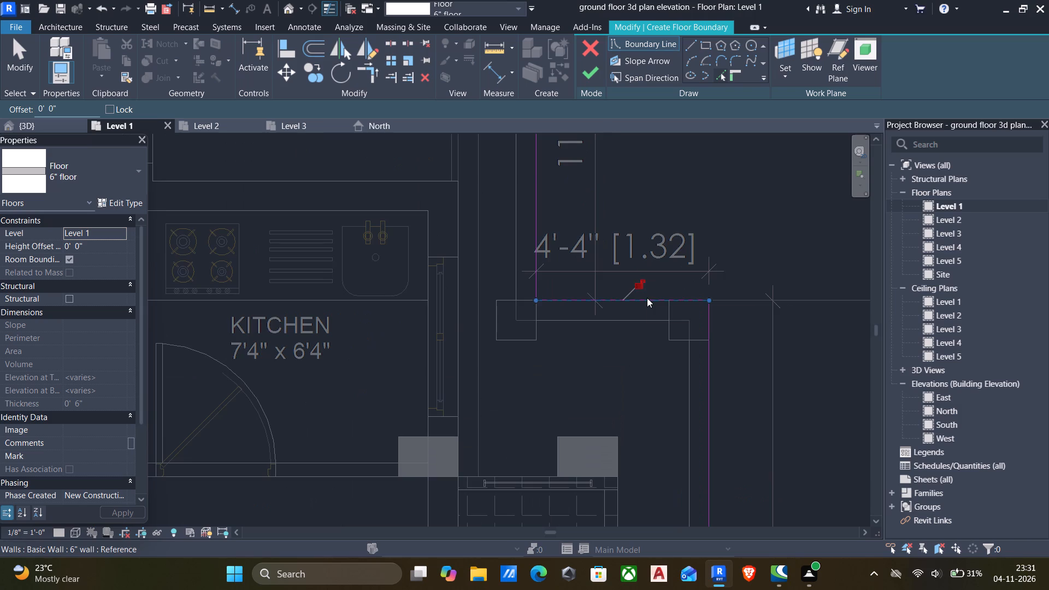
Trim the floor boundary lines into closed corners at the northeast, northwest, southwest and southeast of the compound.
scroll(640, 303, "down", 12)
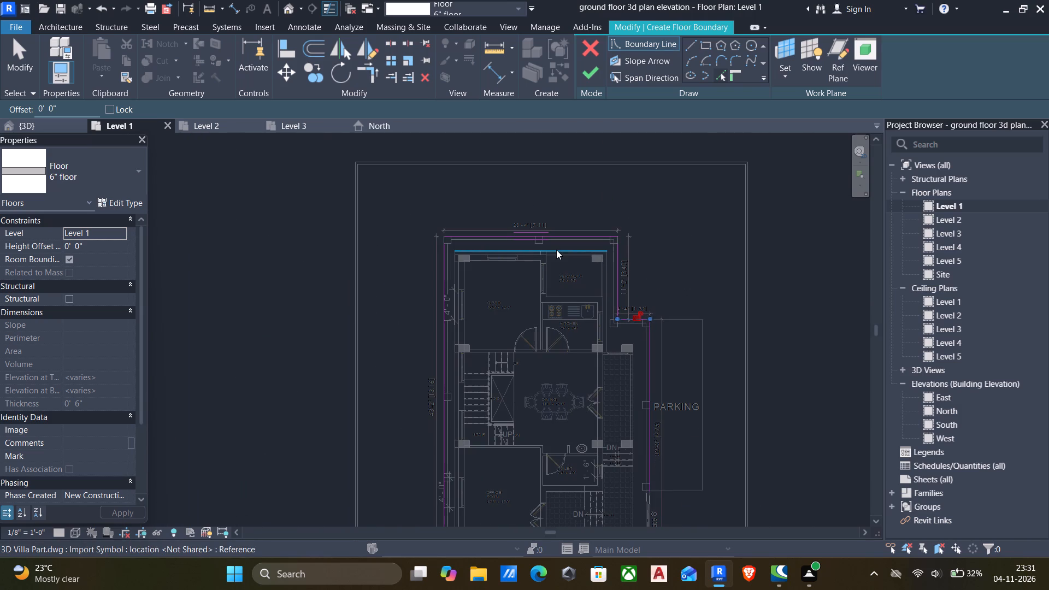
type("tr")
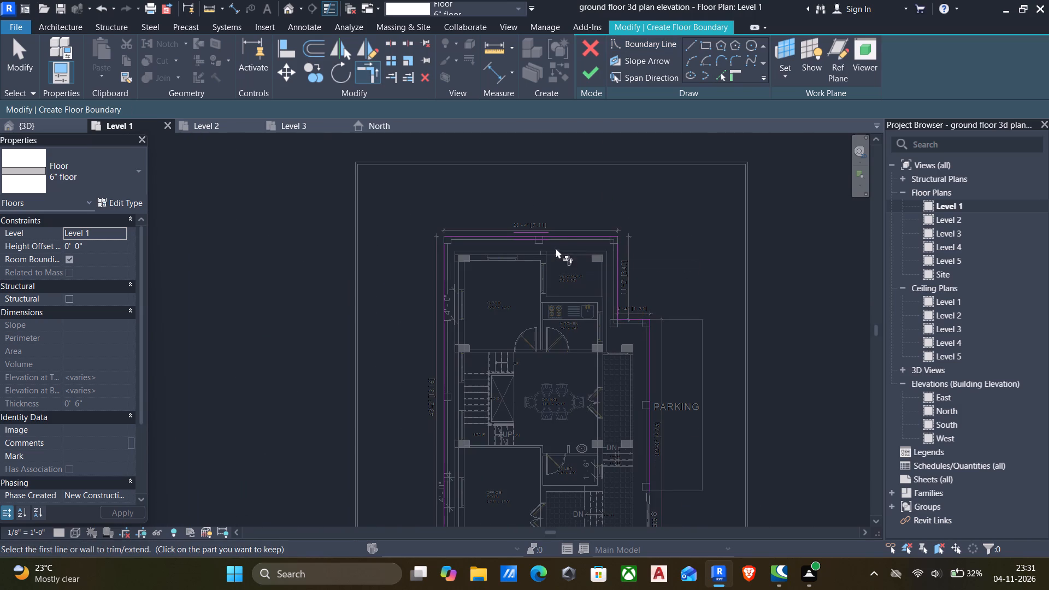
scroll(587, 243, "up", 4)
left_click(602, 232)
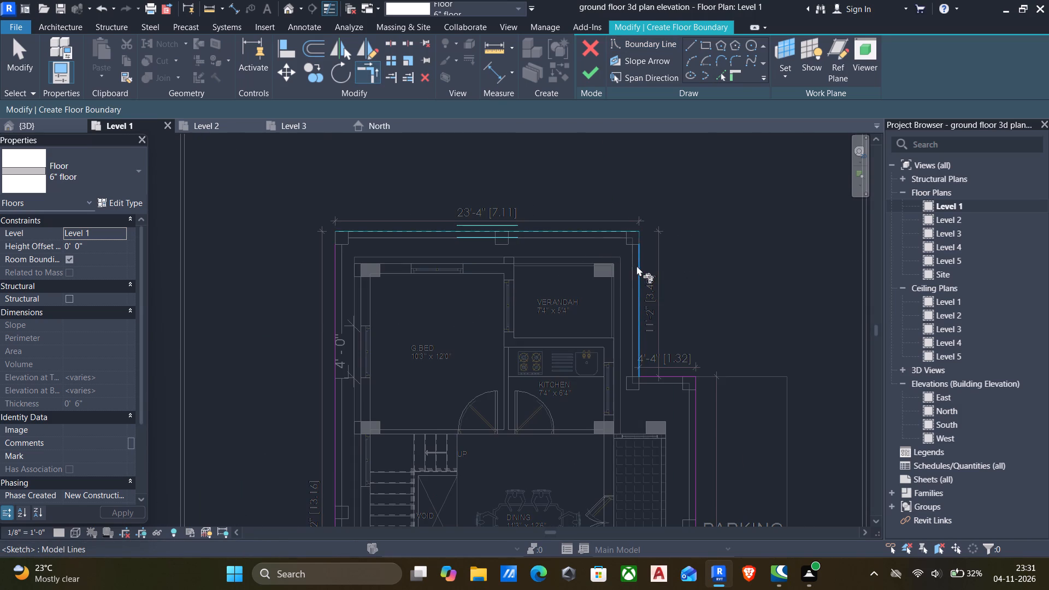
left_click(637, 265)
left_click(385, 232)
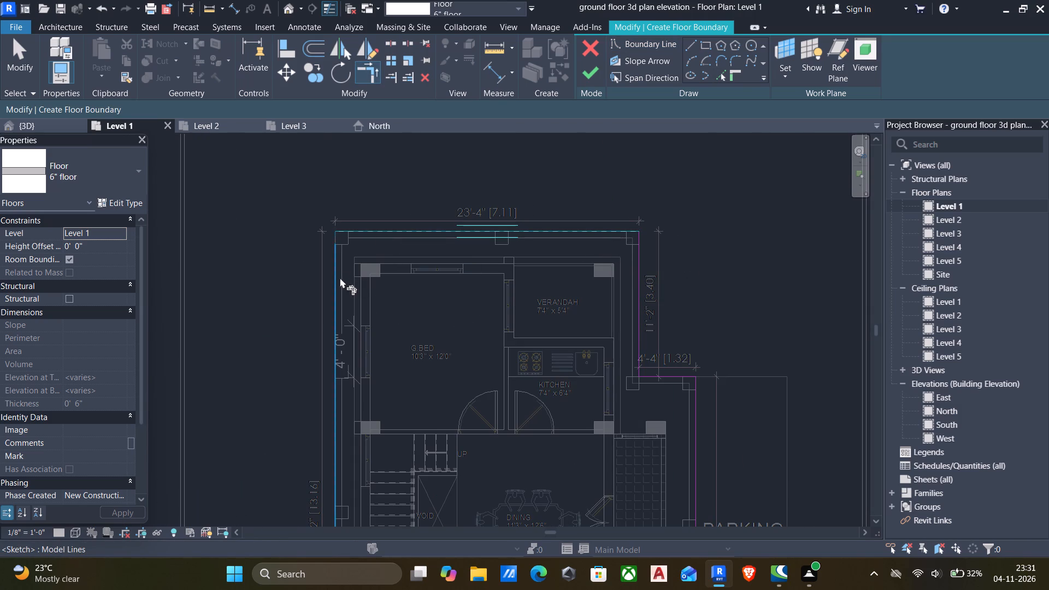
left_click(340, 278)
scroll(367, 278, "down", 6)
middle_click_drag(378, 304, 422, 241)
scroll(422, 241, "up", 1)
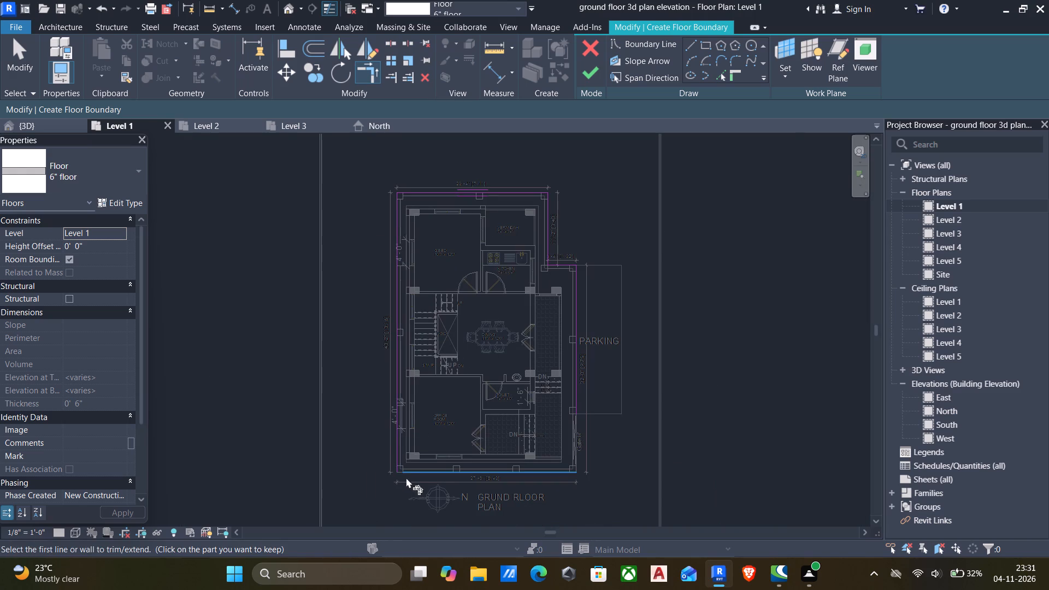
left_click(410, 475)
left_click(398, 459)
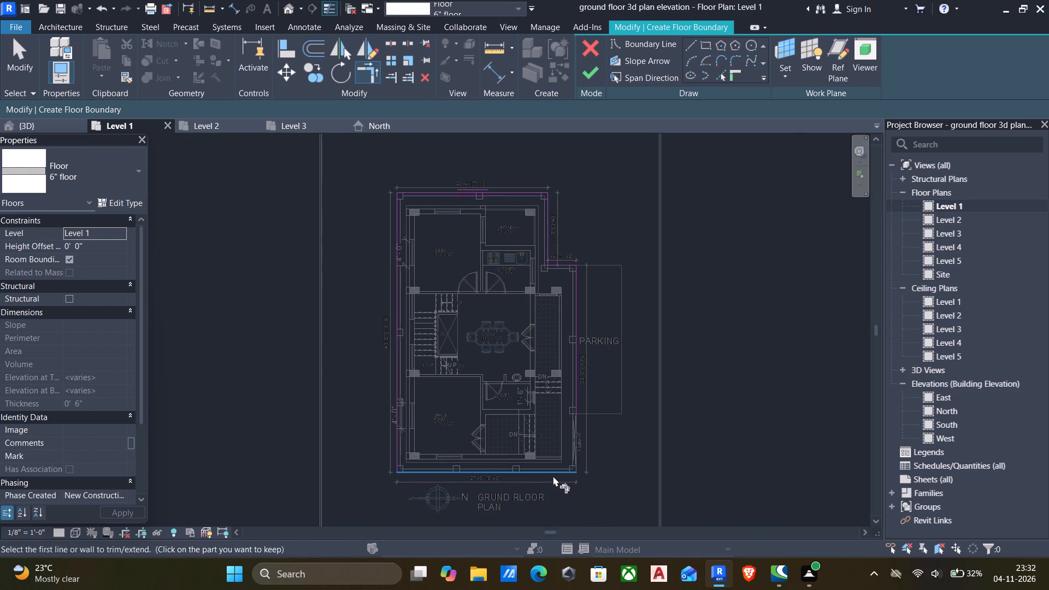
left_click(553, 476)
left_click(576, 392)
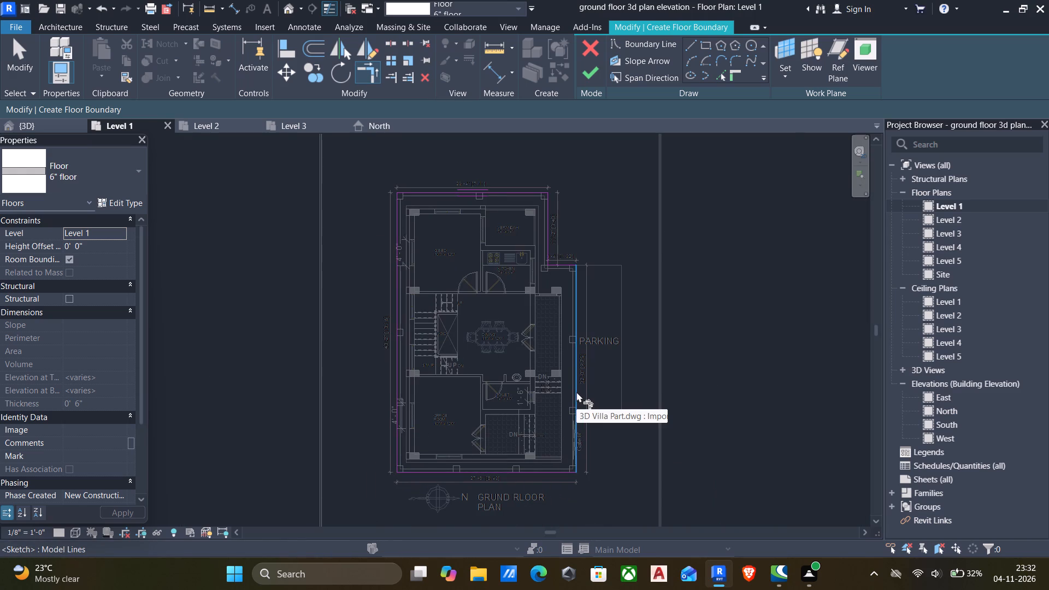
Finish the Level 1 floor sketch to create the 6" slab under the compound.
left_click(587, 73)
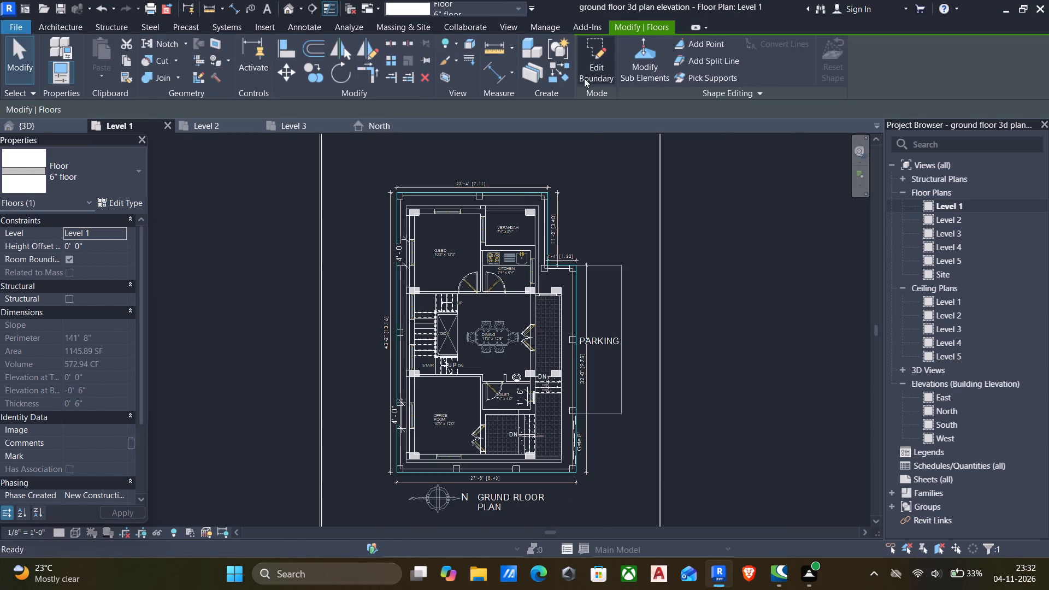
Examine the compound slab around the wall columns in 3D and against the levels in the north elevation.
left_click(290, 8)
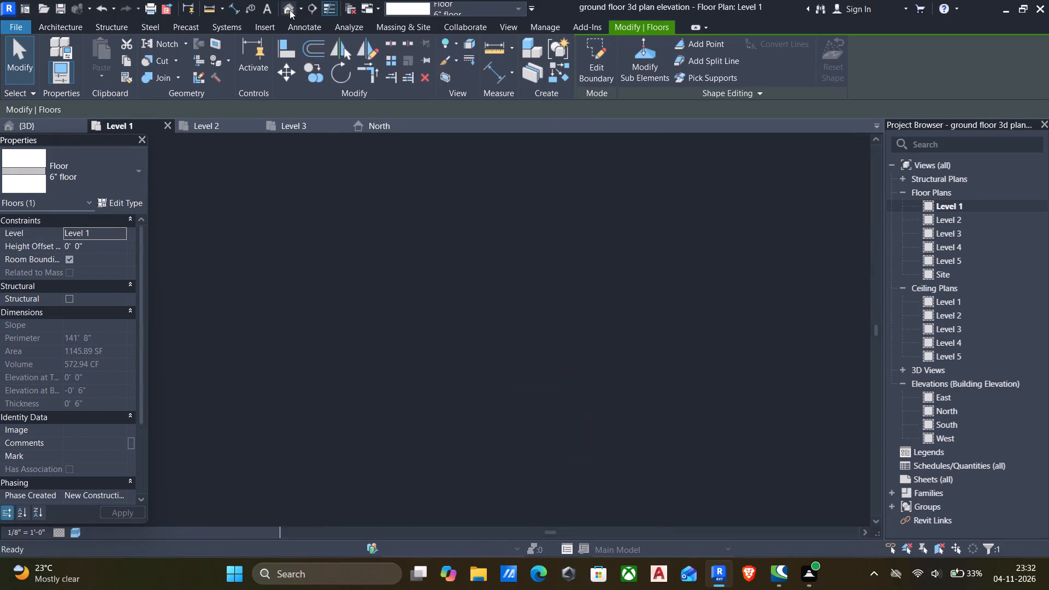
scroll(412, 419, "down", 2)
middle_click_drag(412, 419, 419, 354)
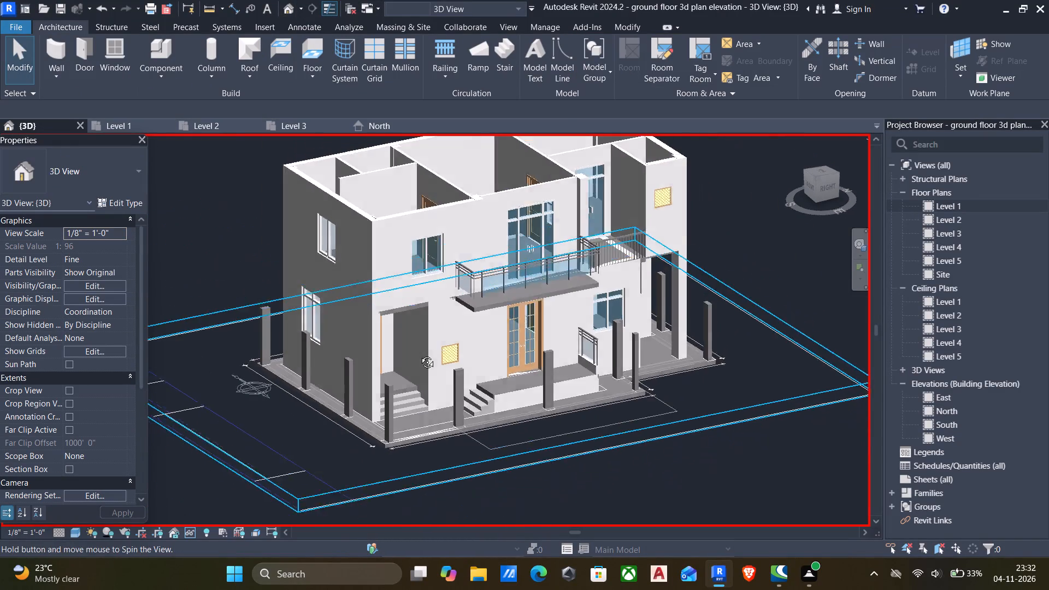
middle_click_drag(419, 354, 416, 349)
scroll(495, 412, "up", 6)
scroll(355, 434, "down", 3)
middle_click_drag(360, 434, 397, 389, "shift")
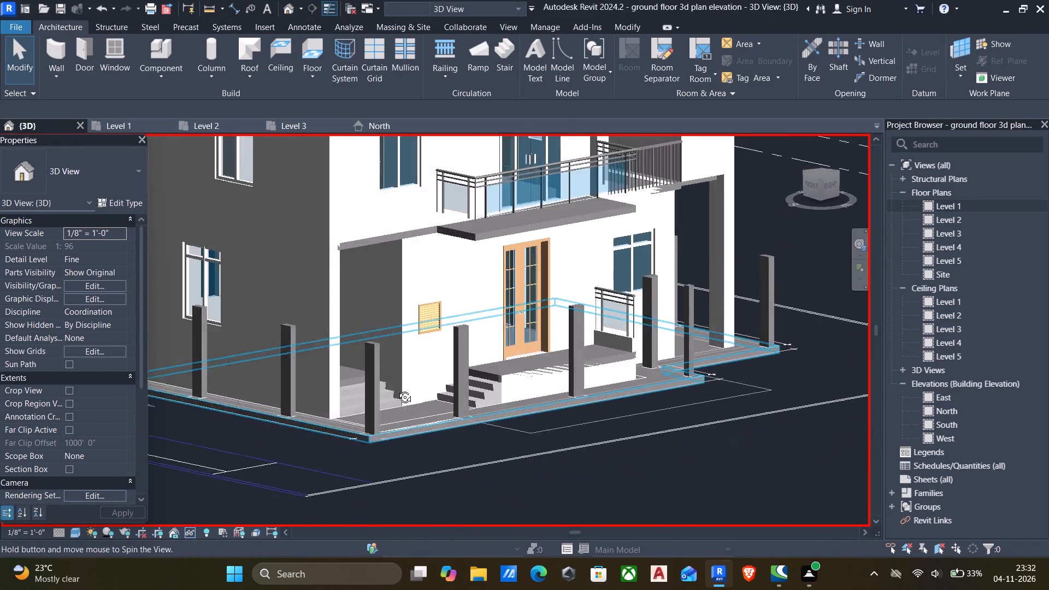
middle_click_drag(397, 389, 400, 382, "shift")
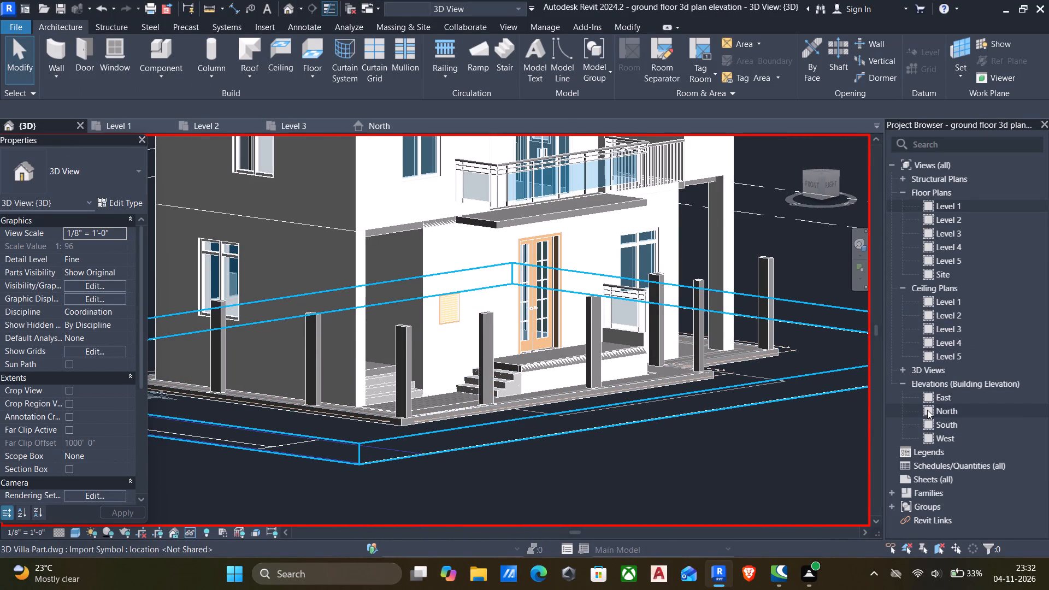
double_click(931, 412)
scroll(619, 380, "up", 5)
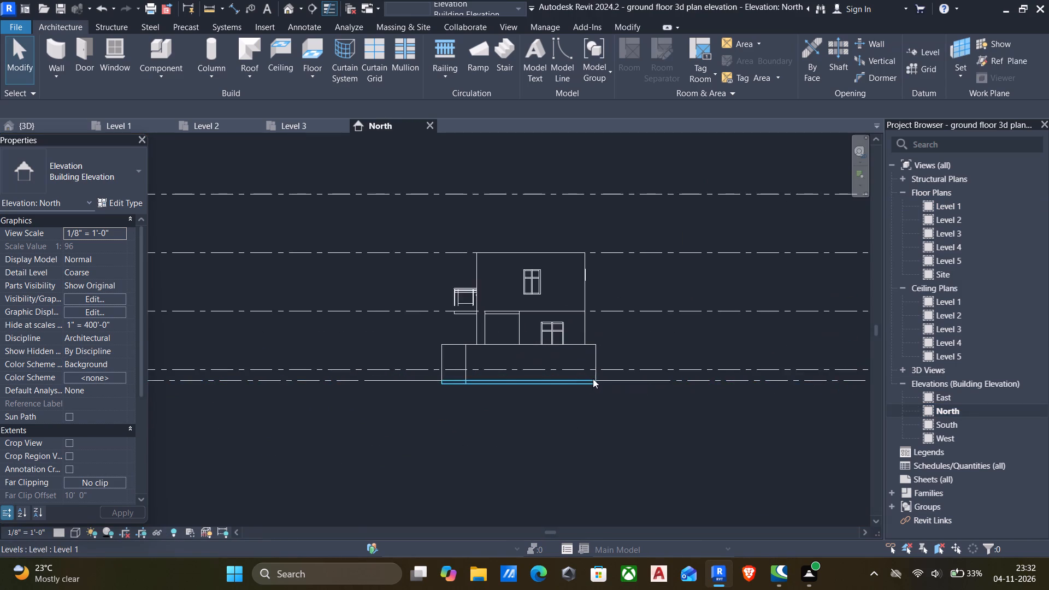
scroll(584, 381, "up", 4)
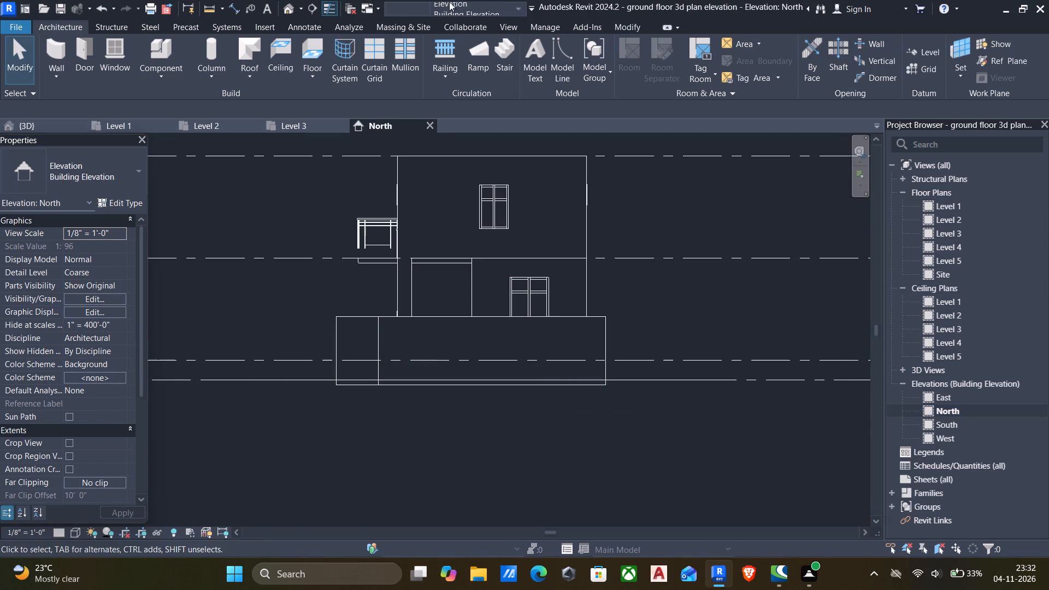
Reset the temporary hide in the 3D view to bring back the compound walls.
left_click(289, 7)
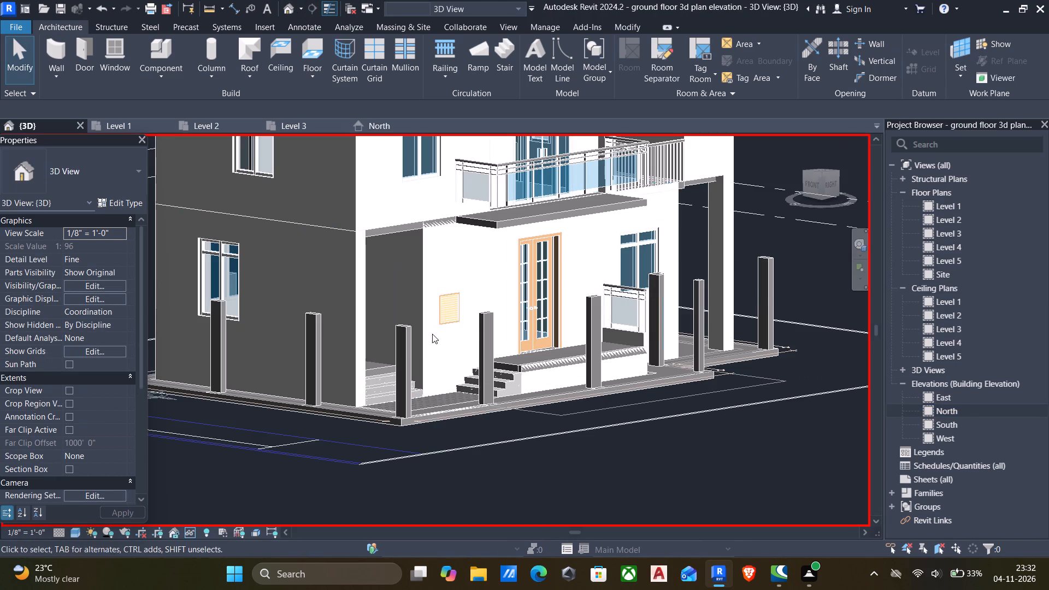
scroll(464, 354, "down", 6)
middle_click_drag(464, 369, 393, 483, "shift")
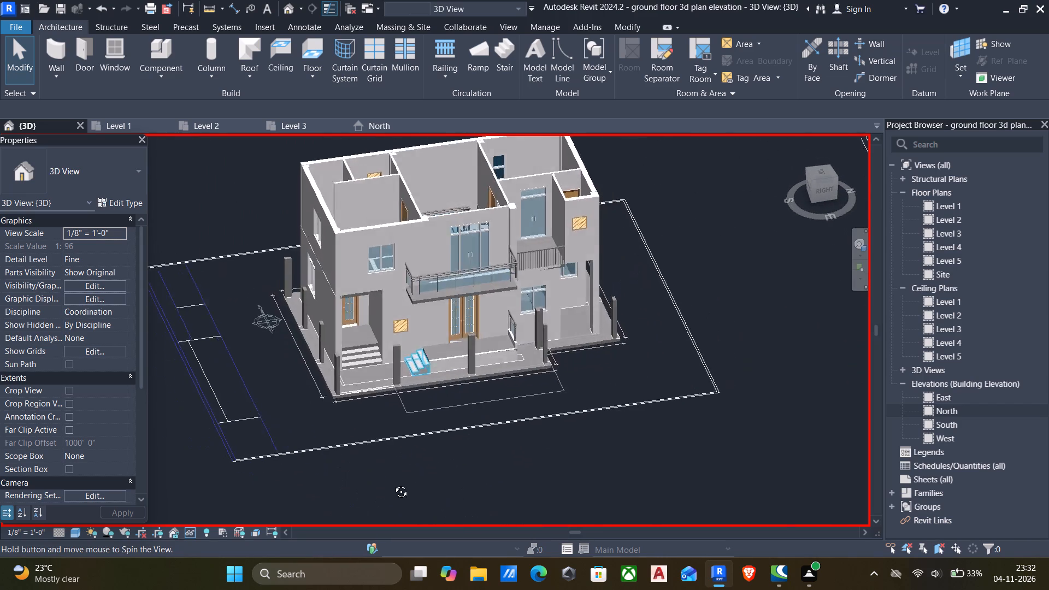
middle_click_drag(393, 483, 384, 474, "shift")
middle_click_drag(392, 416, 354, 406, "shift")
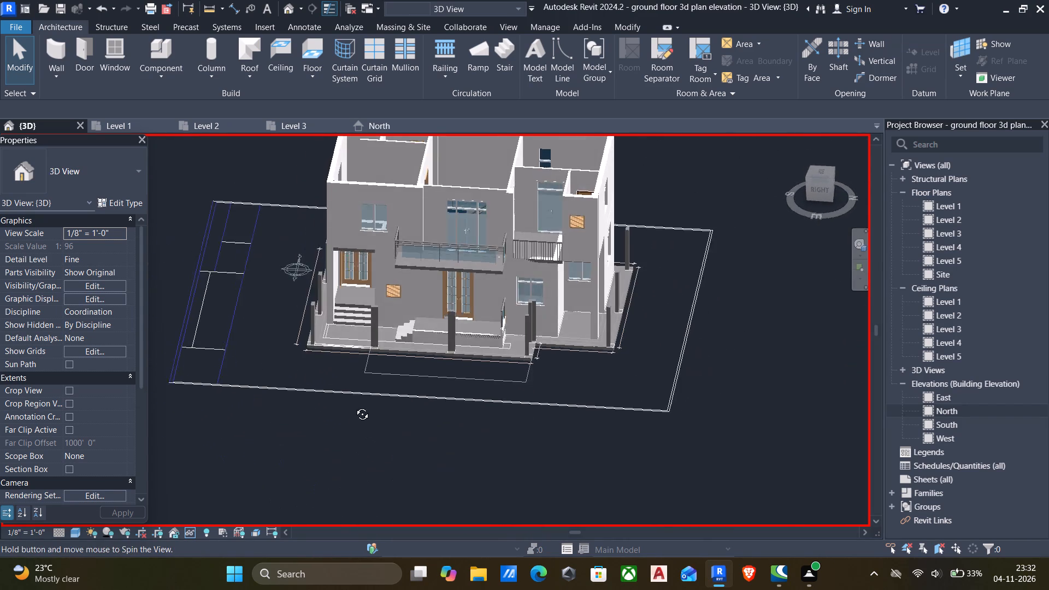
middle_click_drag(354, 406, 452, 440, "shift")
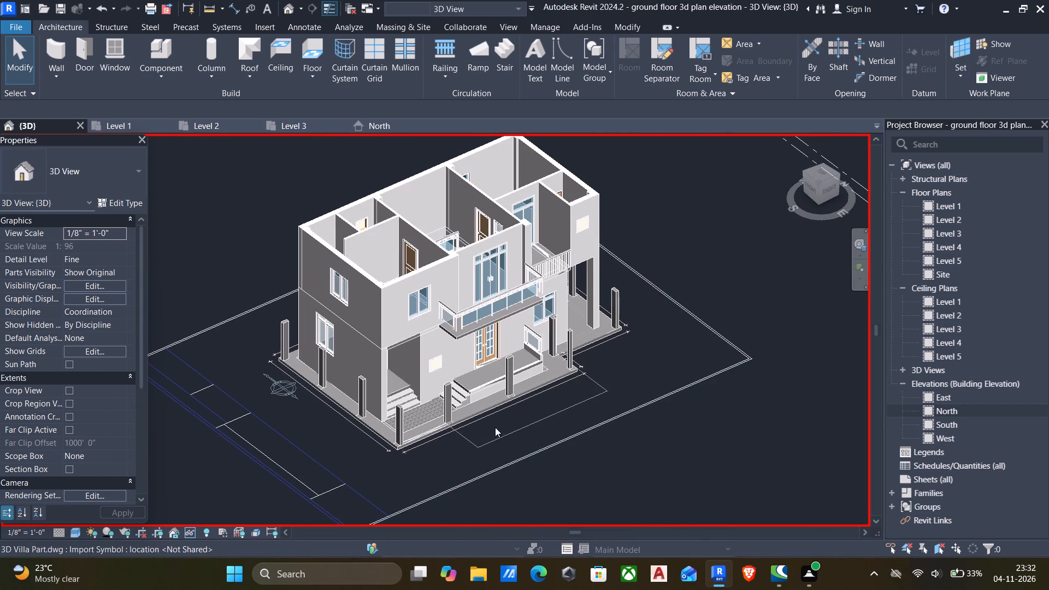
key("h")
key("r")
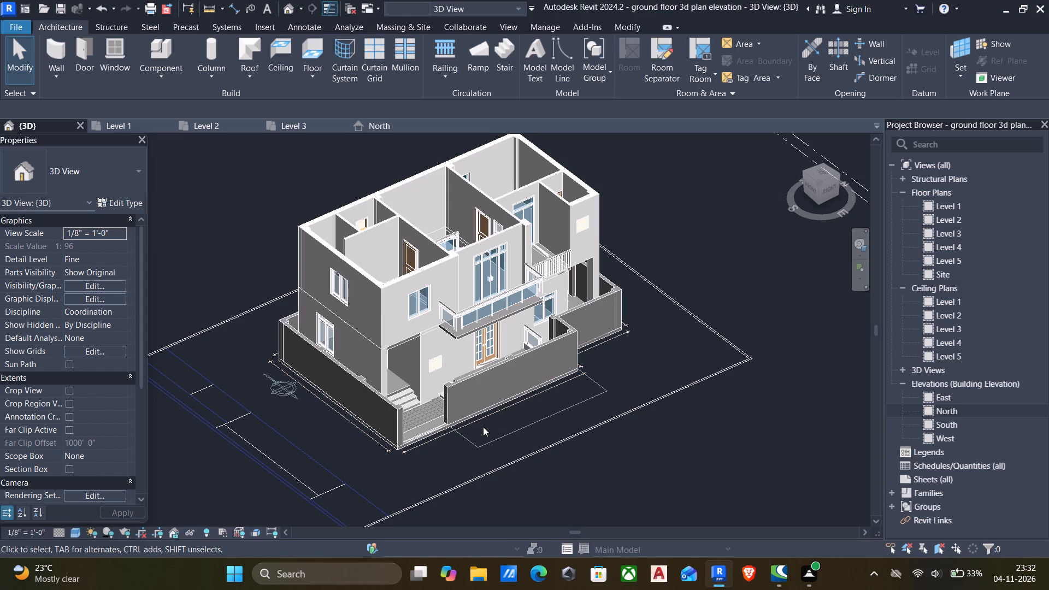
Examine the villa, compound walls, entrance steps, balconies and Level 3 floor from several sides in 3D.
scroll(457, 429, "down", 4)
middle_click_drag(456, 431, 457, 513, "shift")
middle_click_drag(494, 481, 519, 466, "shift")
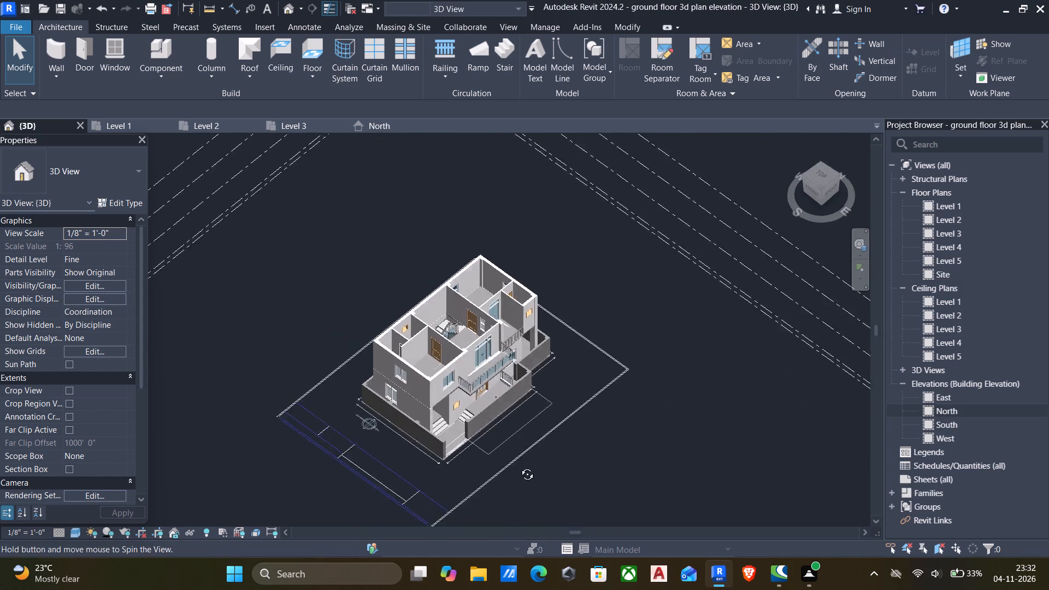
middle_click_drag(519, 466, 453, 445, "shift")
scroll(502, 379, "up", 6)
scroll(510, 370, "down", 4)
middle_click_drag(510, 370, 371, 391, "shift")
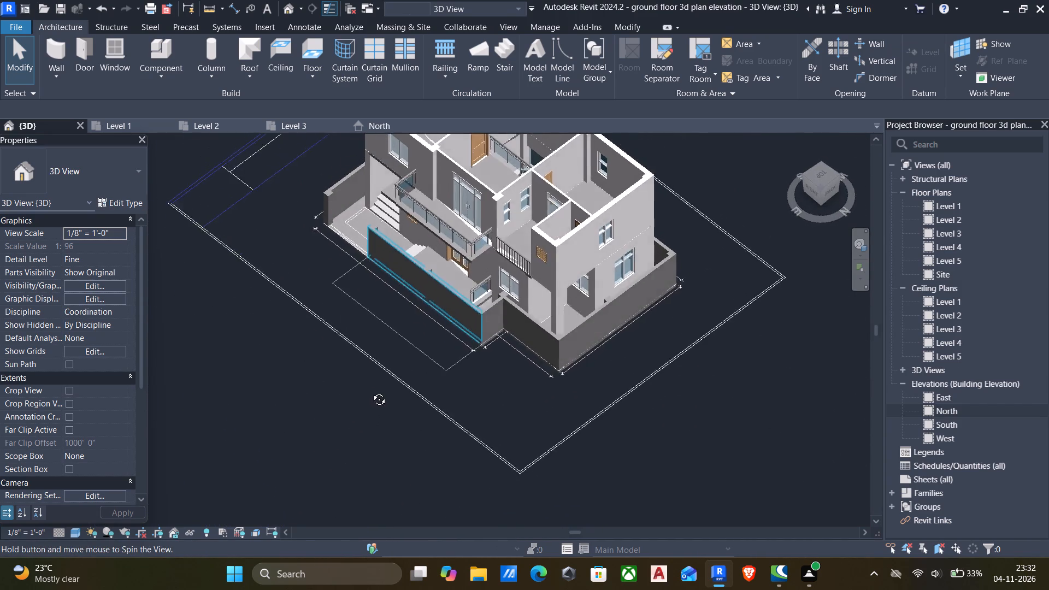
middle_click_drag(371, 391, 515, 273, "shift")
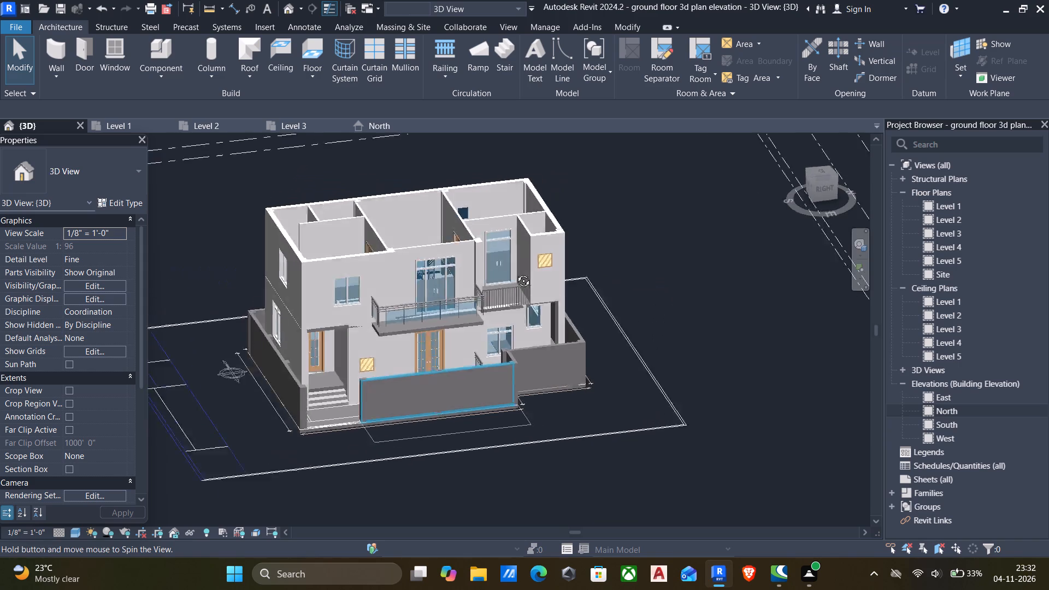
middle_click_drag(515, 273, 551, 325, "shift")
scroll(415, 452, "up", 6)
scroll(411, 463, "down", 7)
middle_click_drag(412, 463, 467, 451)
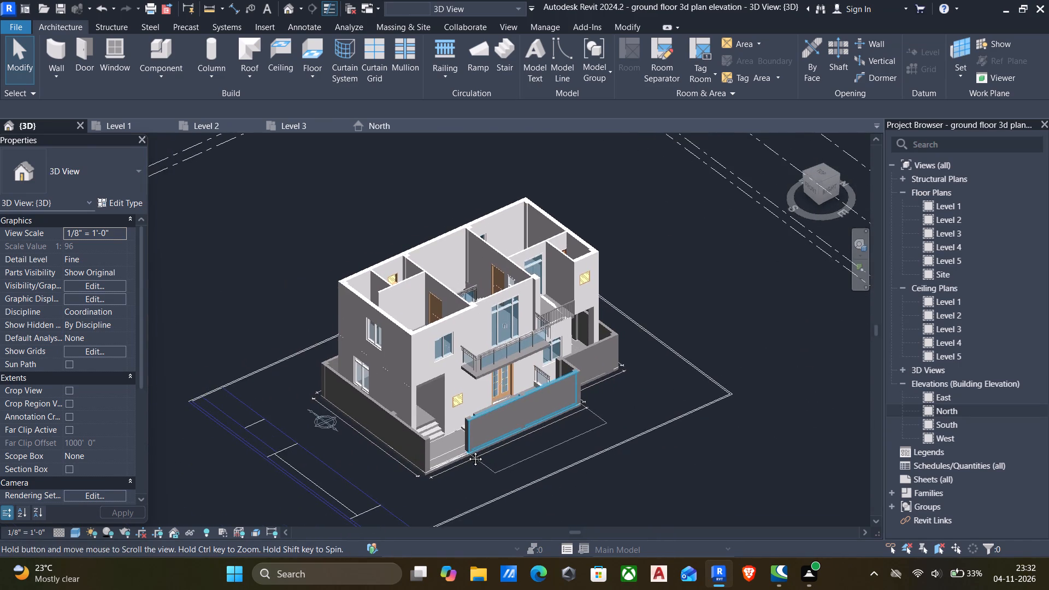
middle_click_drag(467, 451, 385, 436)
scroll(385, 407, "up", 7)
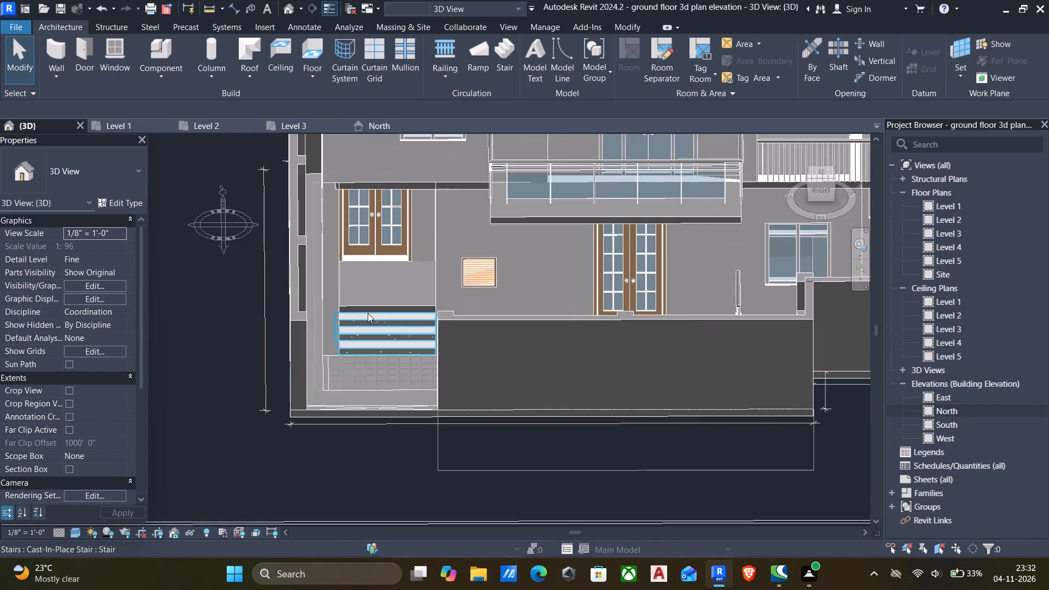
scroll(363, 321, "down", 1)
middle_click_drag(362, 327, 411, 315, "shift")
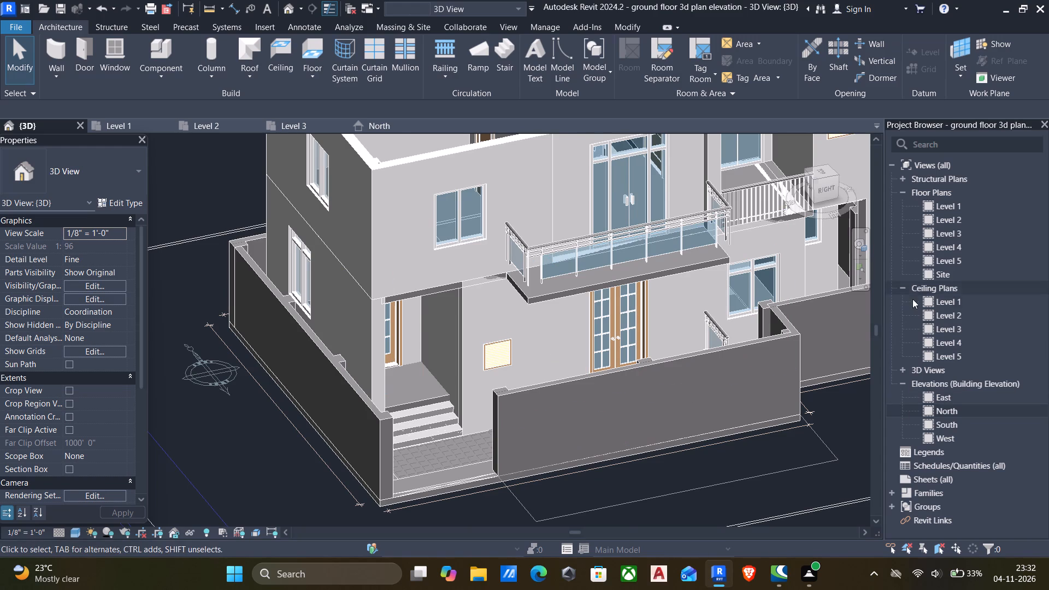
scroll(808, 344, "down", 6)
middle_click_drag(810, 349, 872, 342, "shift")
middle_click_drag(897, 336, 897, 339)
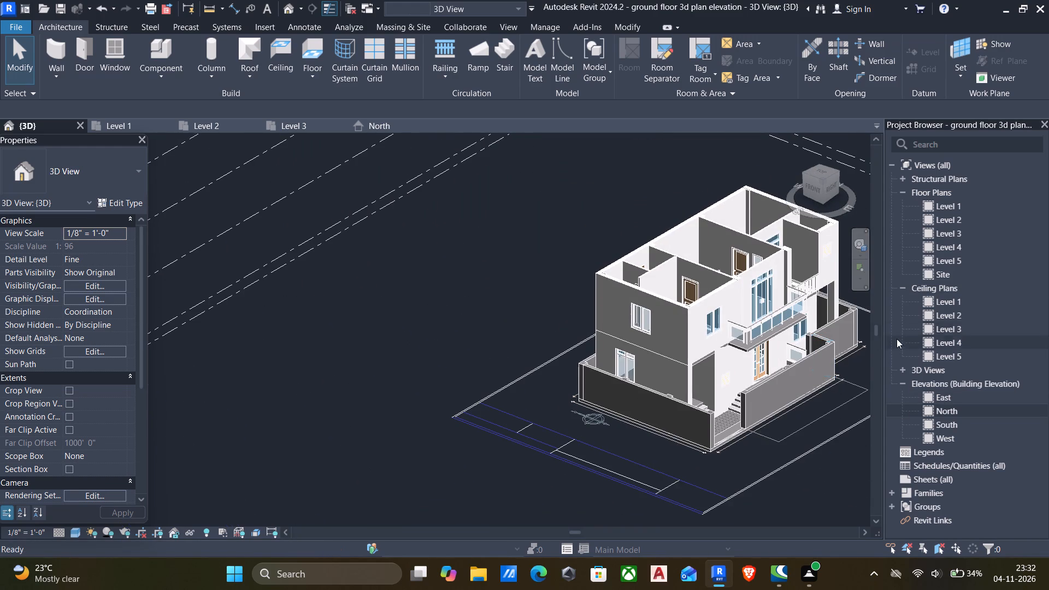
middle_click_drag(897, 339, 827, 368)
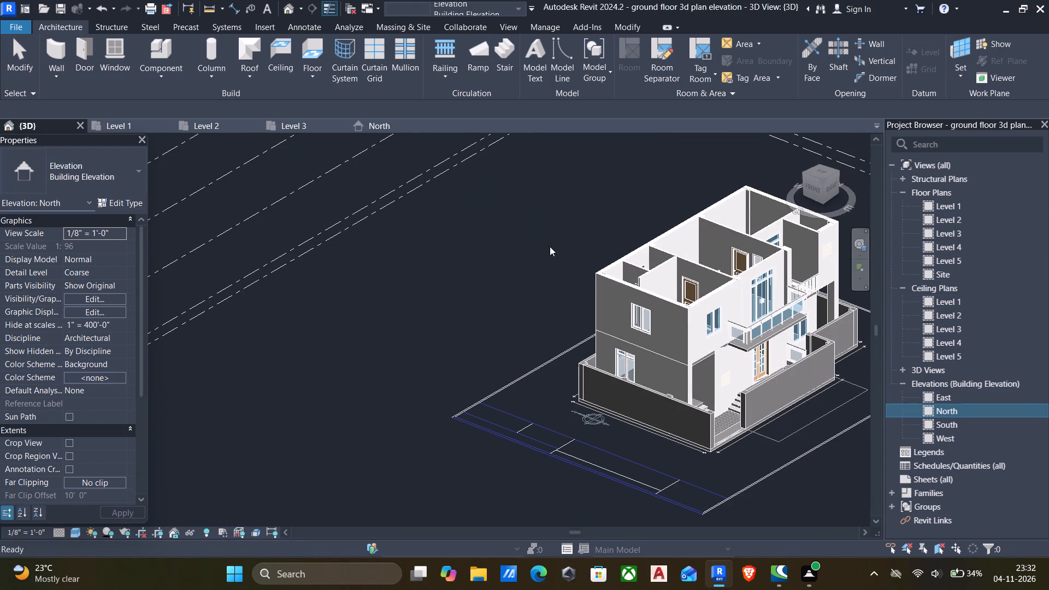
left_click(550, 246)
scroll(862, 251, "down", 3)
middle_click_drag(806, 282, 684, 291)
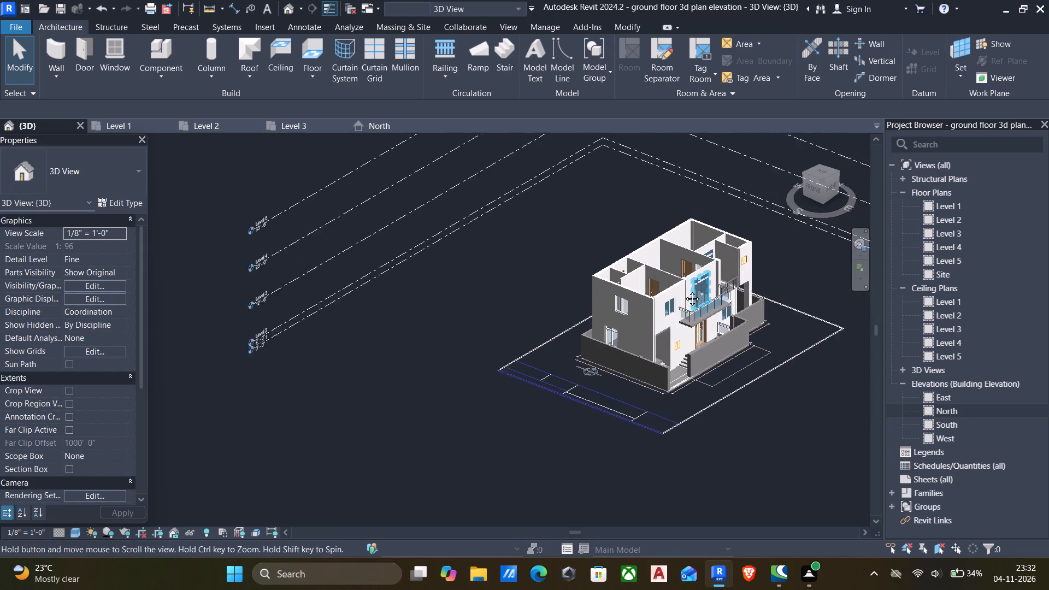
middle_click_drag(684, 291, 668, 292)
scroll(651, 327, "up", 4)
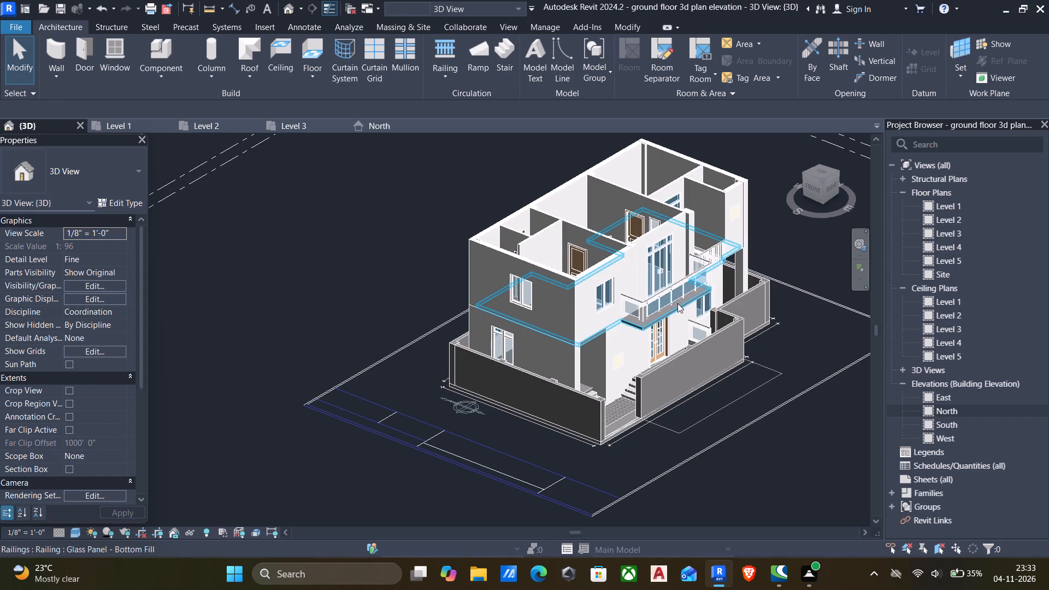
left_click(677, 303)
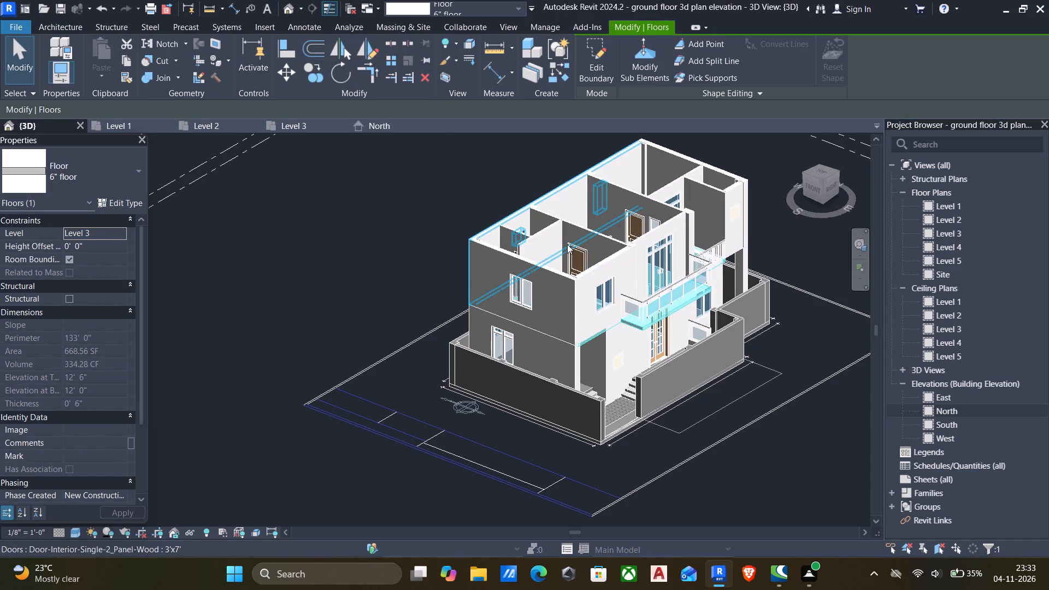
Open the Level 4 floor plan and set its underlay base level to Level 3.
double_click(930, 246)
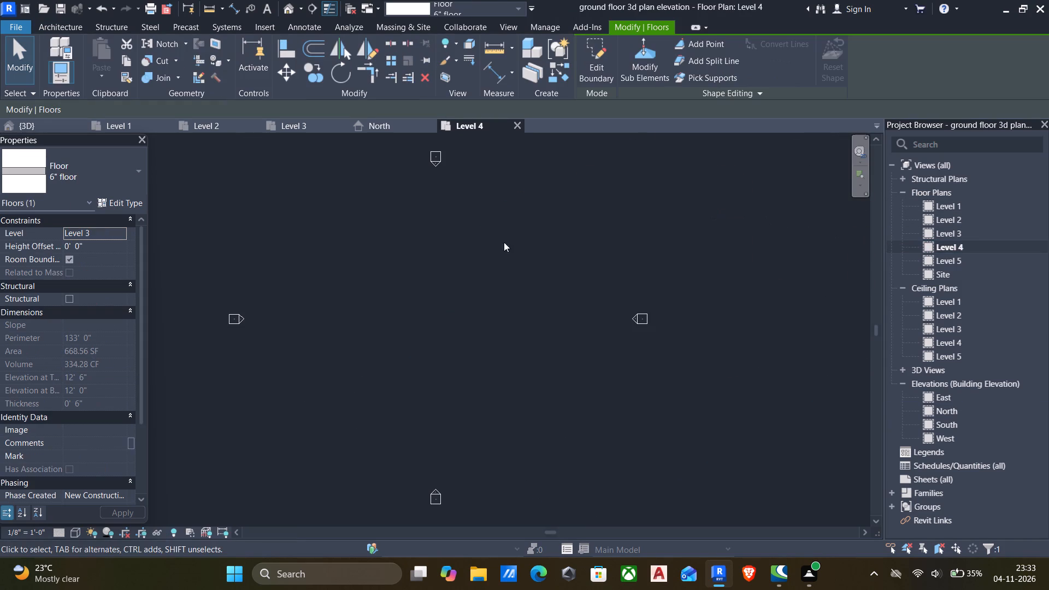
left_click(350, 428)
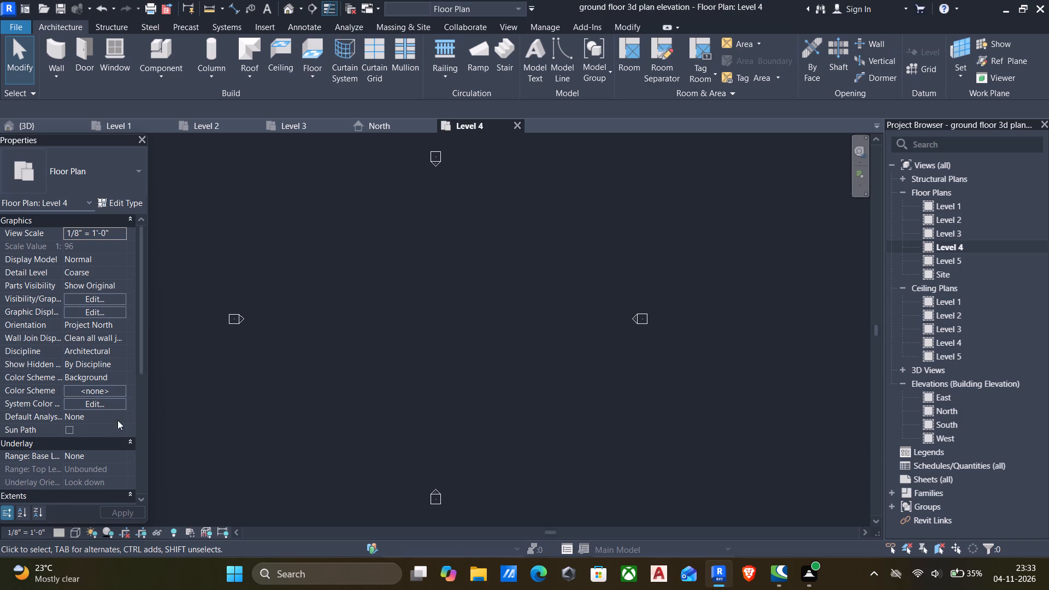
left_click(109, 452)
left_click(122, 458)
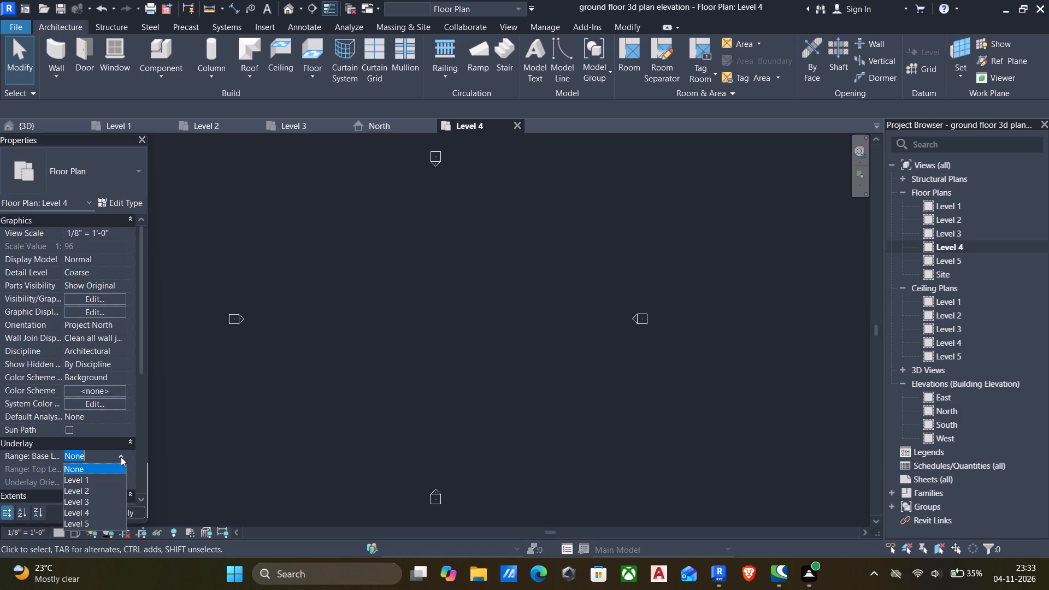
left_click(84, 498)
left_click(110, 512)
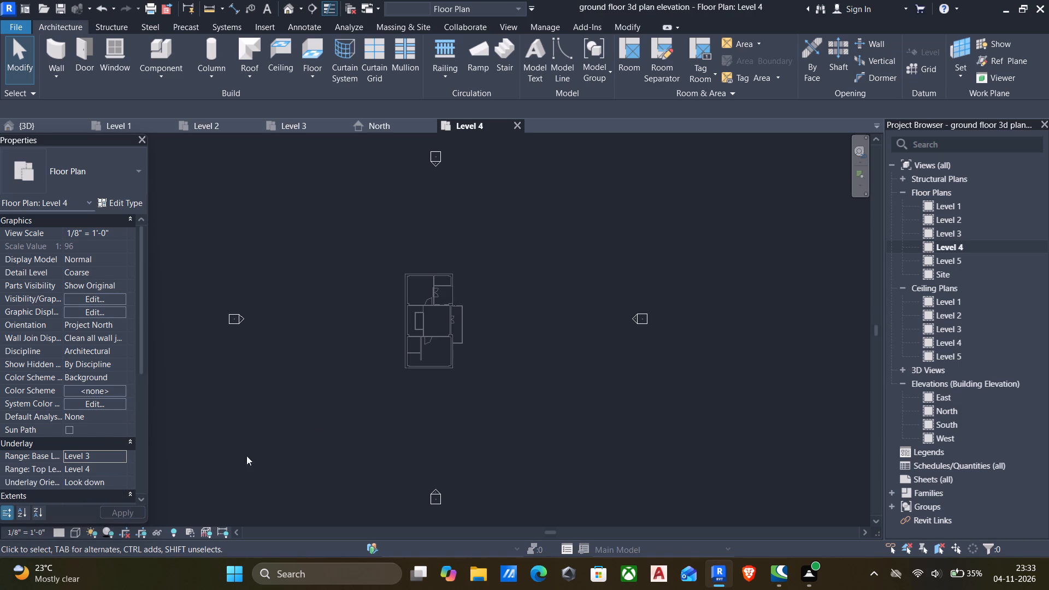
Start a 6" floor on Level 4 and pick the outer faces of the north, west, south and southeast walls as boundary lines.
scroll(424, 314, "up", 7)
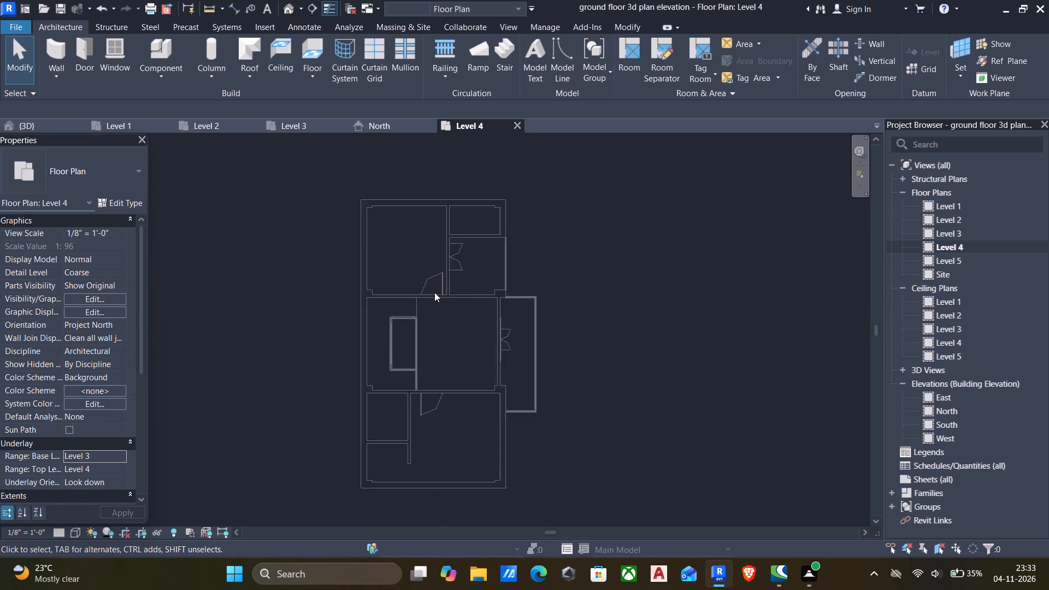
scroll(434, 292, "up", 2)
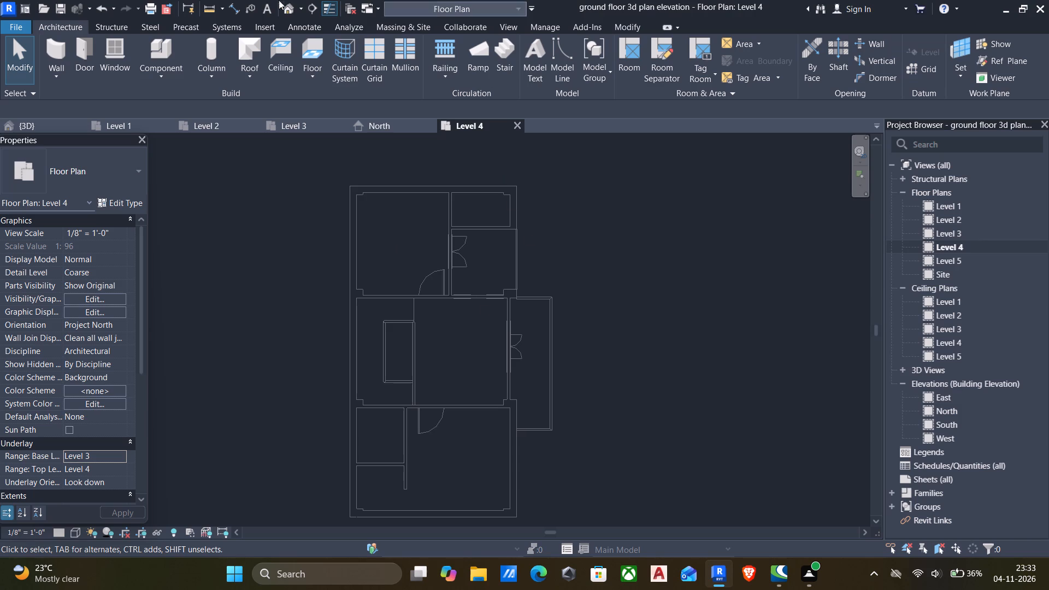
left_click(310, 49)
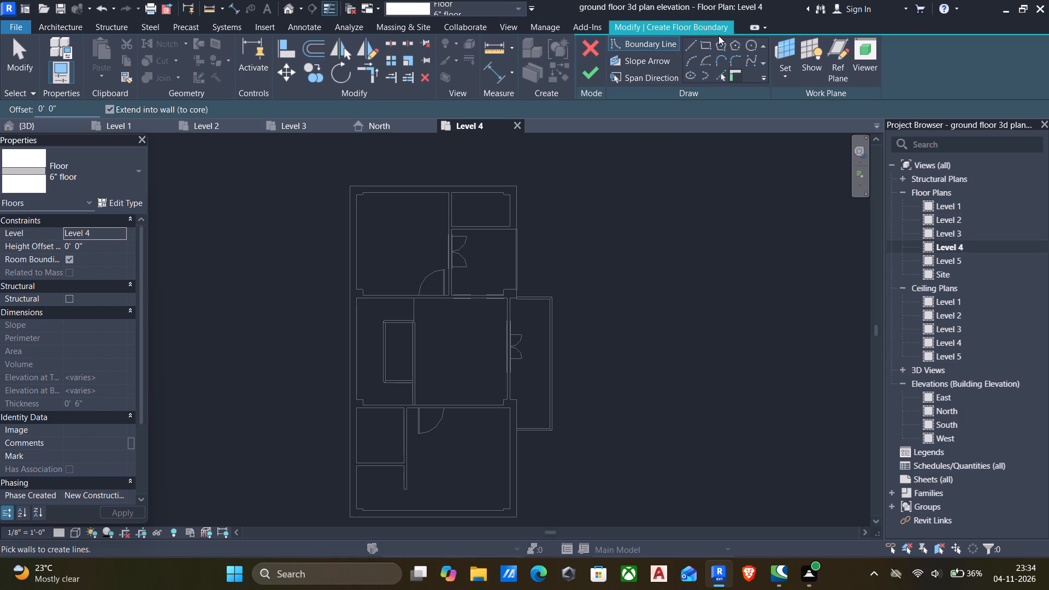
left_click(717, 74)
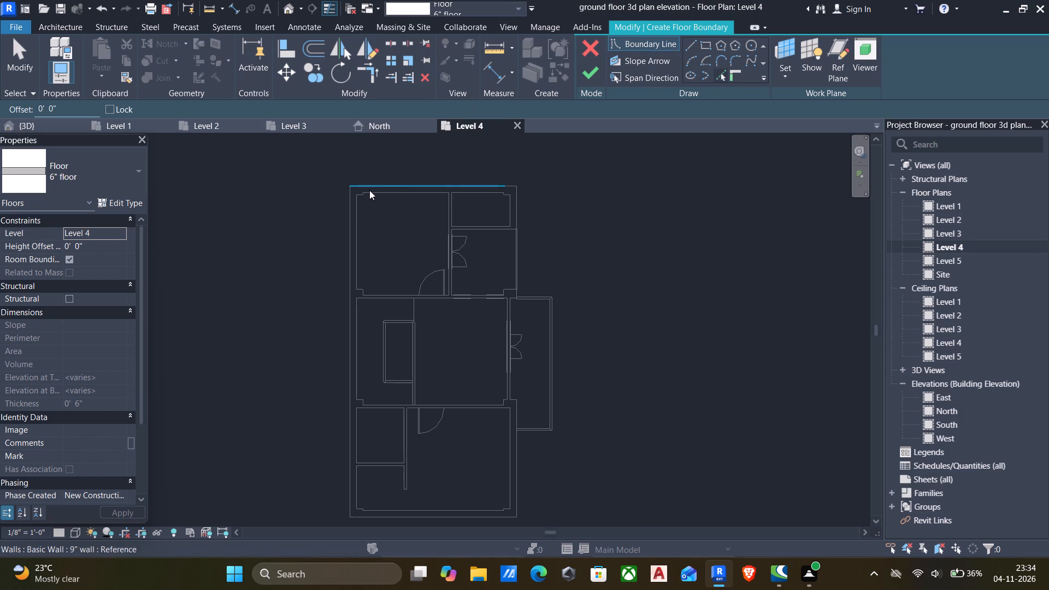
left_click(385, 186)
left_click(346, 260)
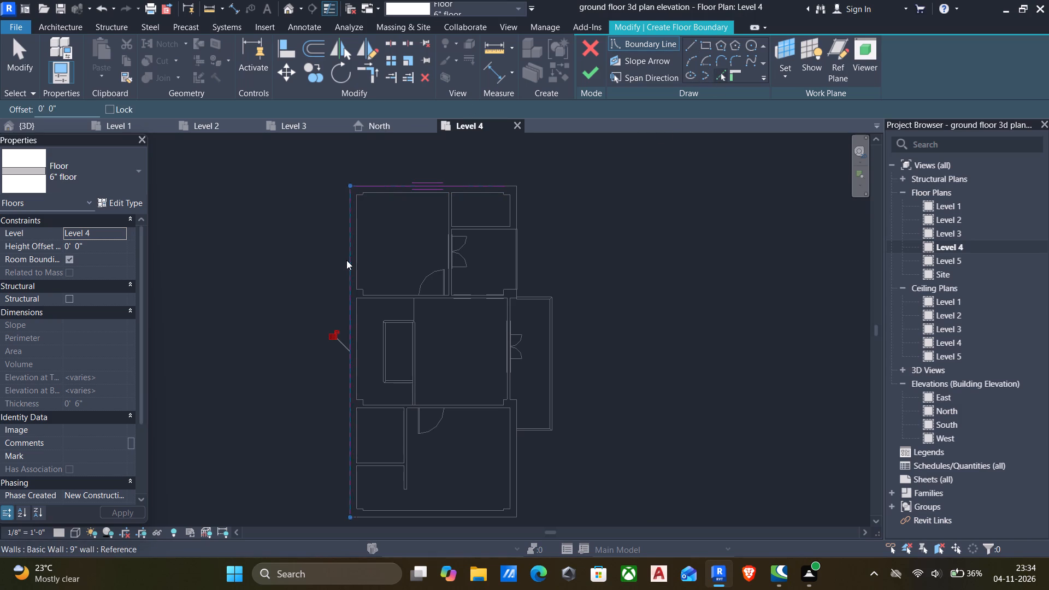
left_click(403, 520)
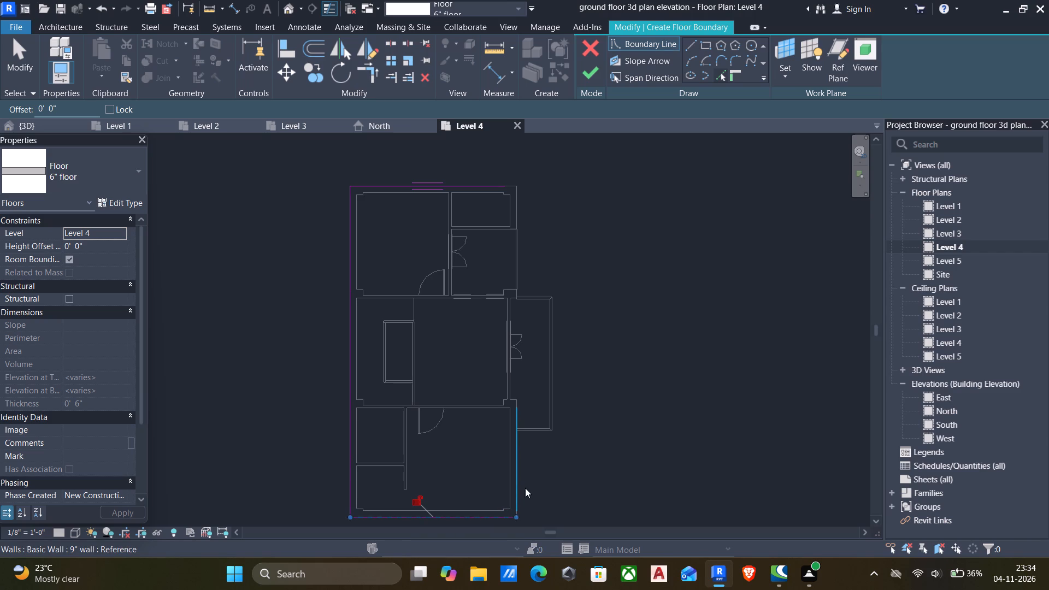
left_click(514, 483)
Pick the outer railing edges of the glass-railed east balcony and the smaller northeast balcony as floor boundary lines.
scroll(545, 443, "up", 7)
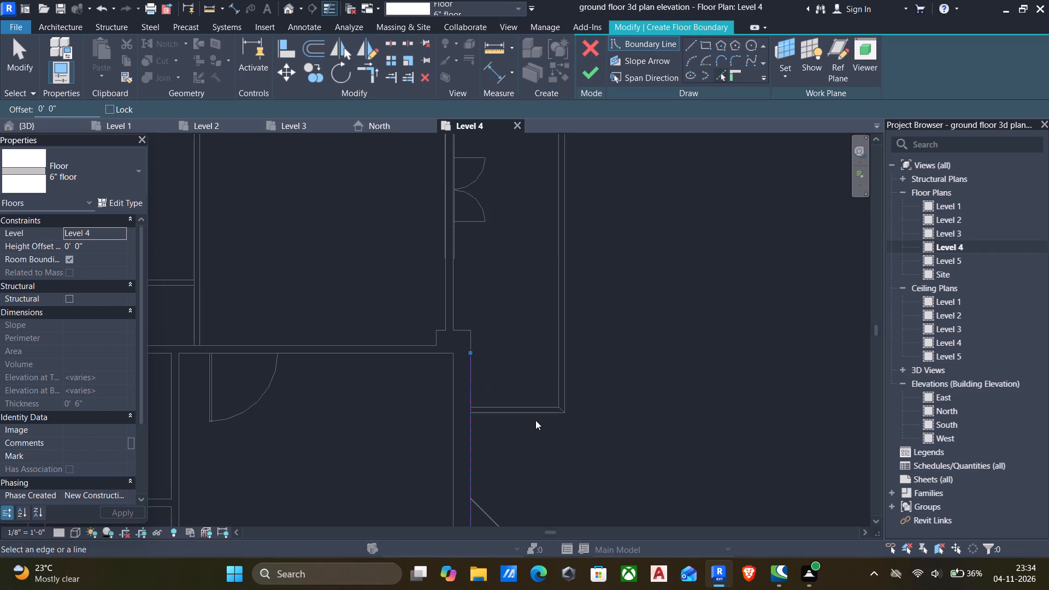
scroll(554, 421, "up", 5)
left_click(537, 410)
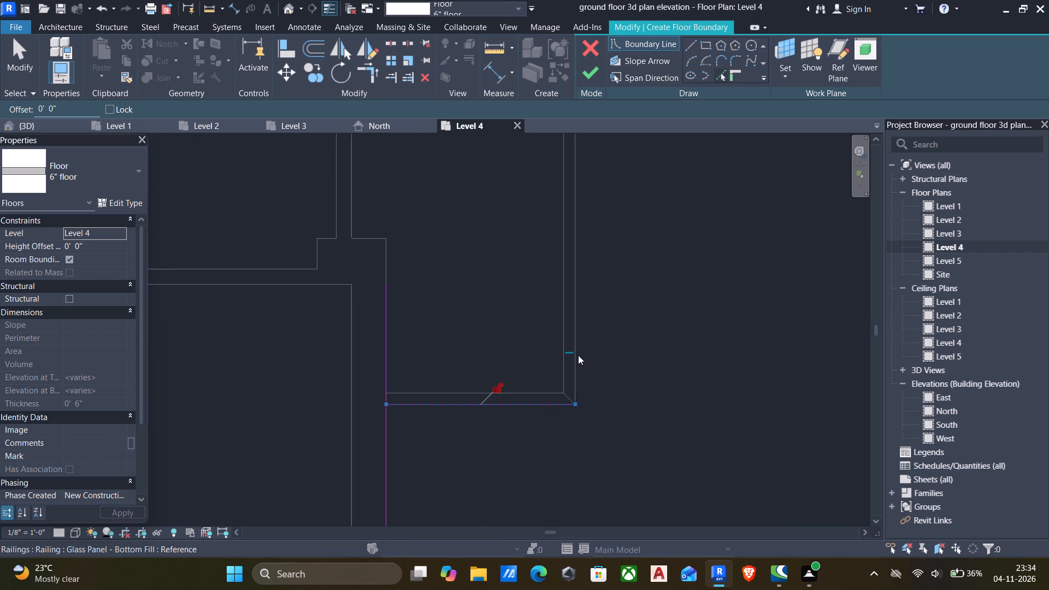
scroll(579, 369, "up", 5)
left_click(577, 374)
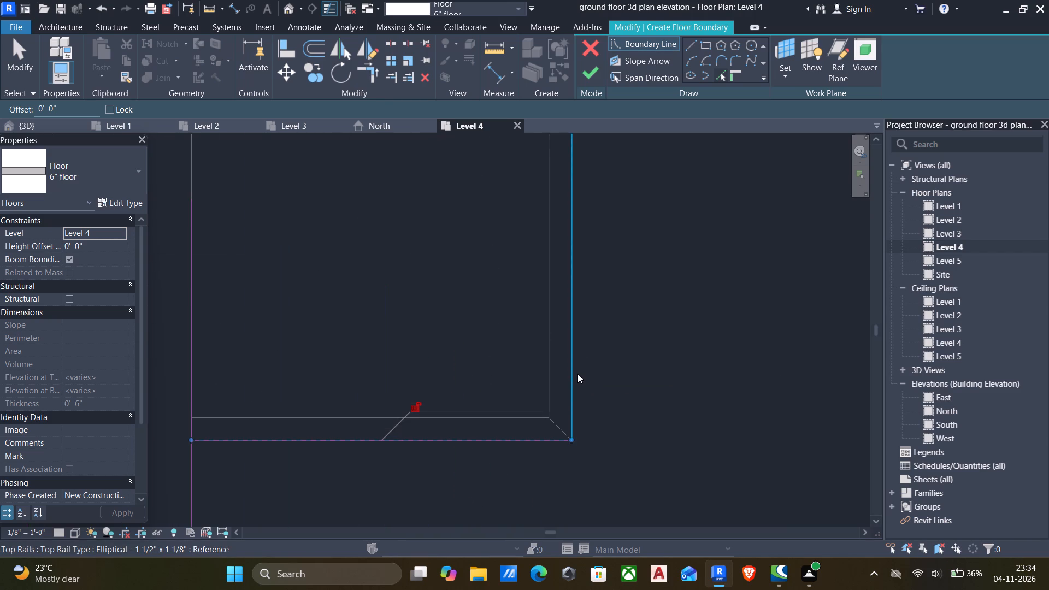
scroll(579, 375, "down", 6)
scroll(612, 423, "down", 7)
middle_click_drag(611, 423, 615, 533)
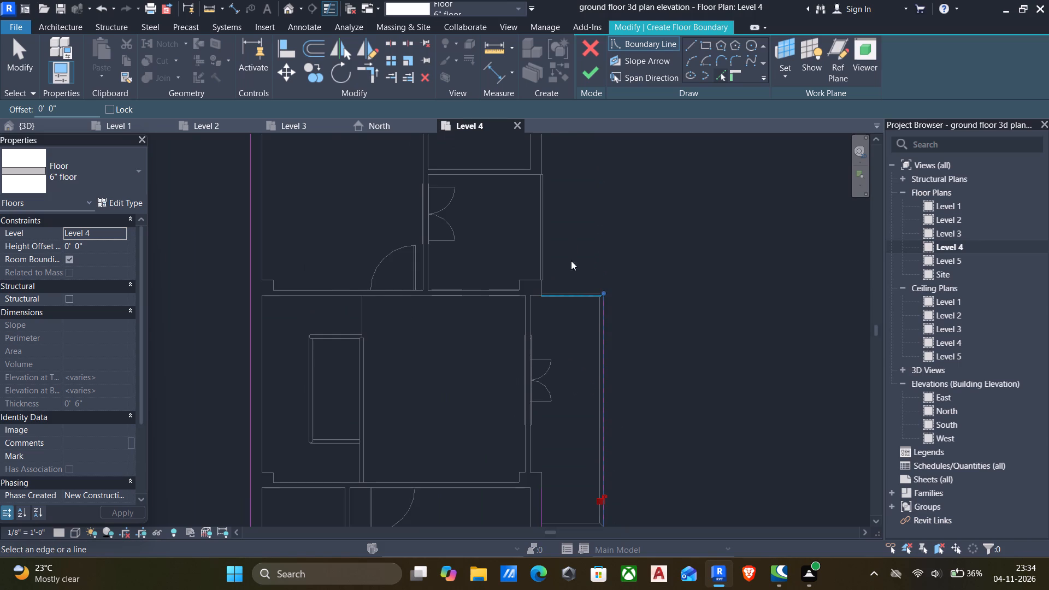
scroll(577, 287, "up", 11)
left_click(578, 303)
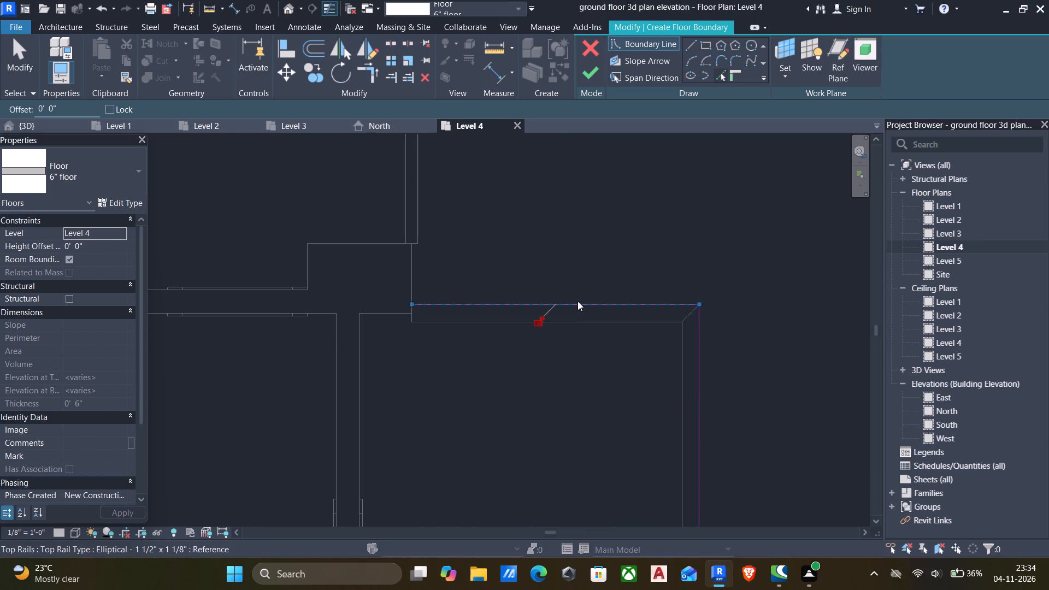
scroll(517, 279, "down", 6)
middle_click_drag(515, 283, 540, 397)
scroll(540, 397, "up", 1)
scroll(496, 326, "up", 5)
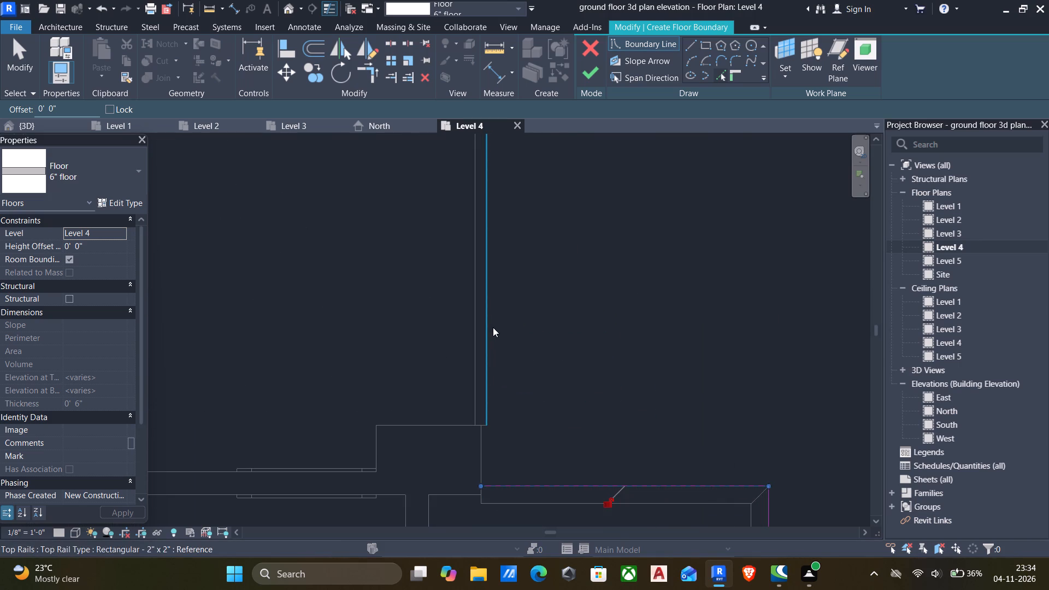
left_click(493, 327)
scroll(525, 333, "down", 13)
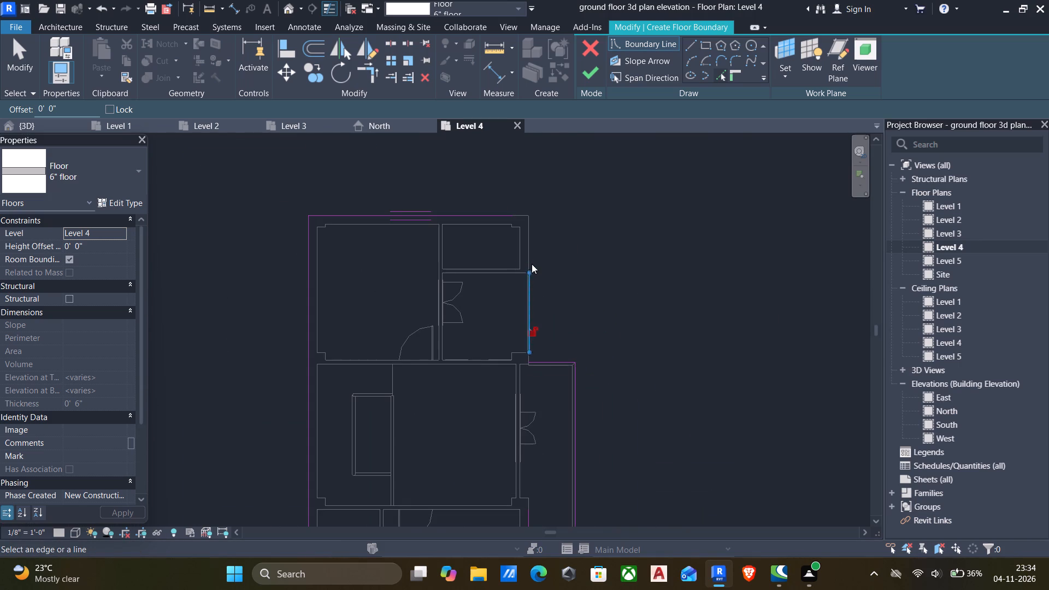
Trim and extend the Level 4 boundary lines to meet at the northeast corner and both ends of the east balcony projection.
key("Escape")
type("tr")
left_click(482, 213)
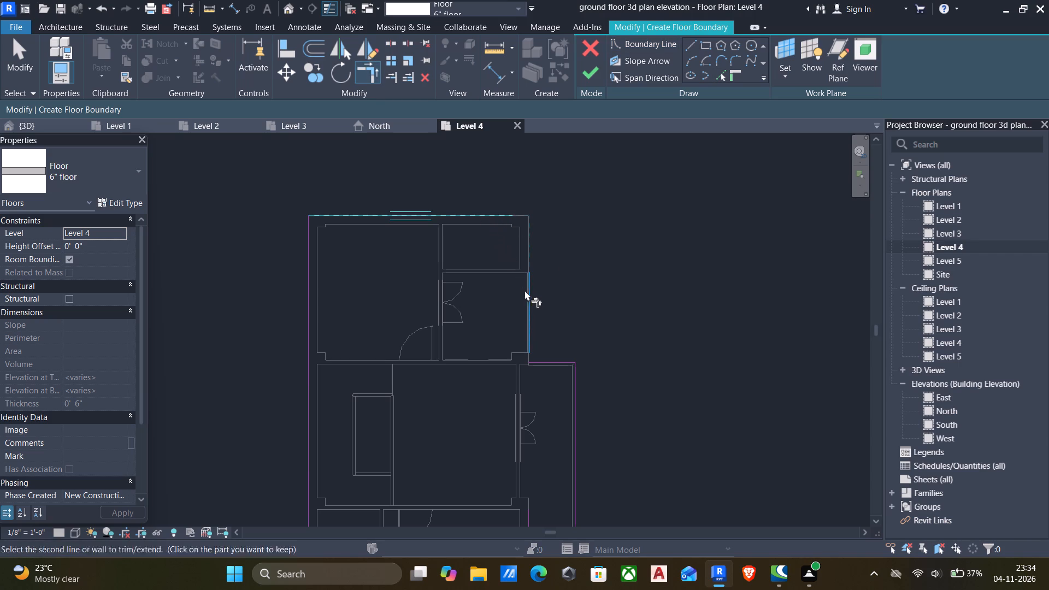
left_click(531, 296)
left_click(549, 362)
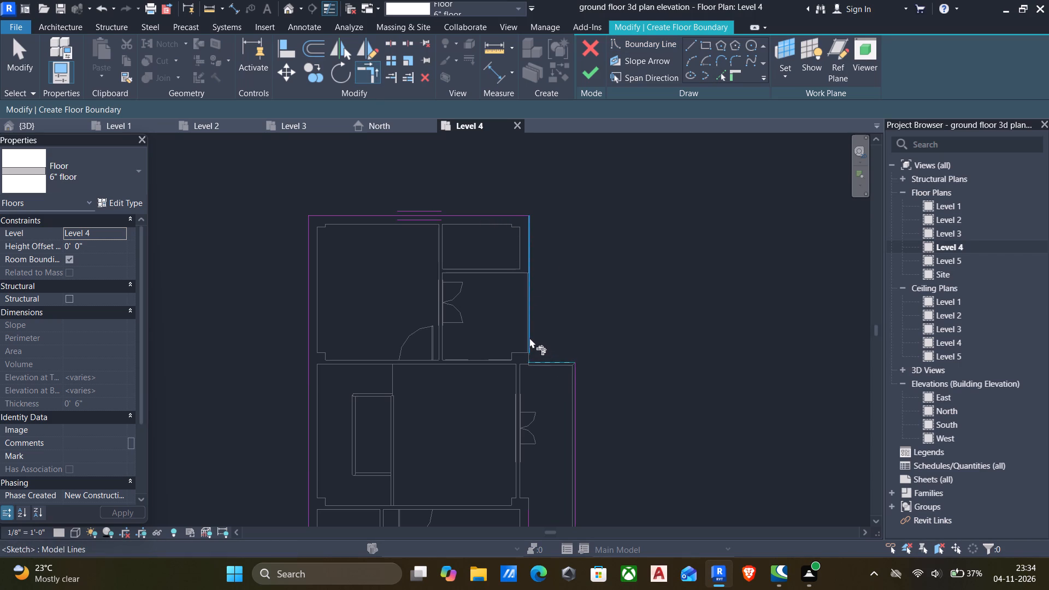
left_click(529, 338)
scroll(550, 370, "down", 4)
middle_click_drag(556, 379, 577, 365)
scroll(576, 365, "up", 12)
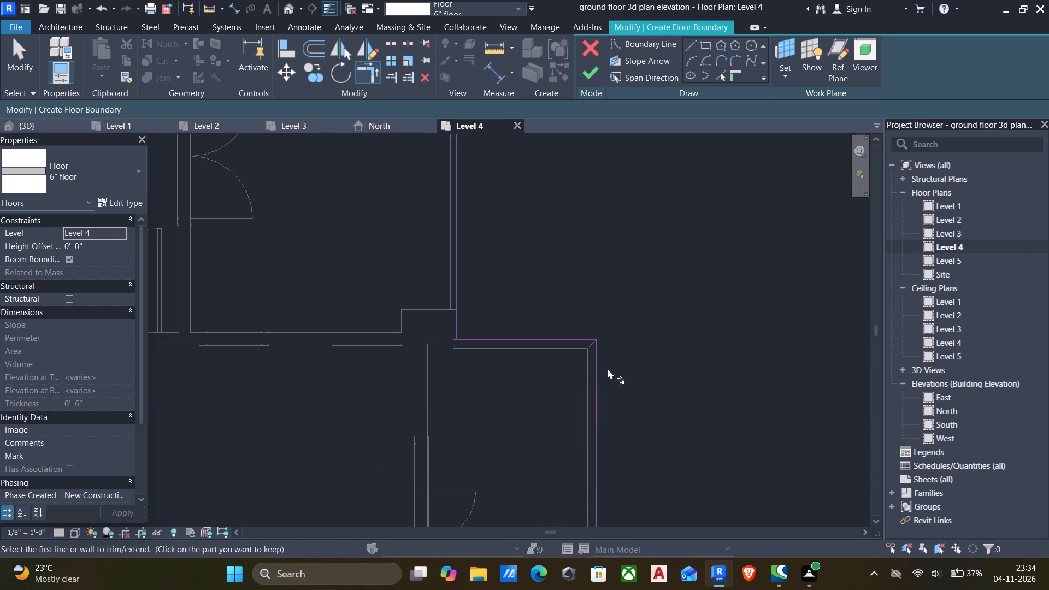
scroll(603, 367, "down", 11)
middle_click_drag(581, 376, 584, 321)
scroll(570, 391, "down", 1)
middle_click_drag(570, 391, 579, 326)
scroll(576, 357, "up", 6)
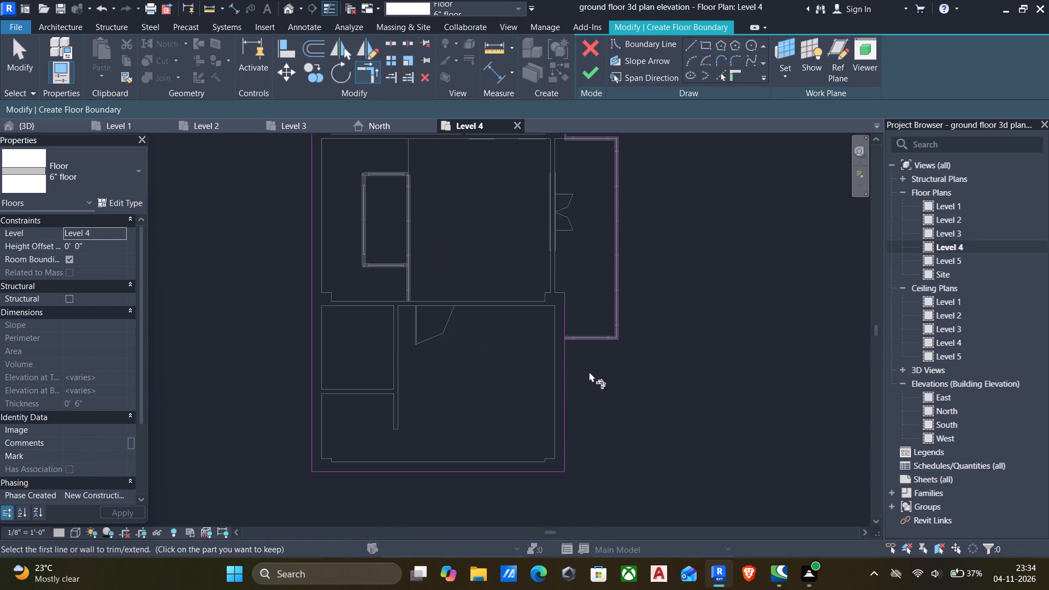
left_click(592, 335)
left_click(566, 362)
Finish the Level 4 floor sketch without attaching the walls below to its bottom.
scroll(563, 373, "down", 5)
middle_click_drag(564, 394, 579, 388)
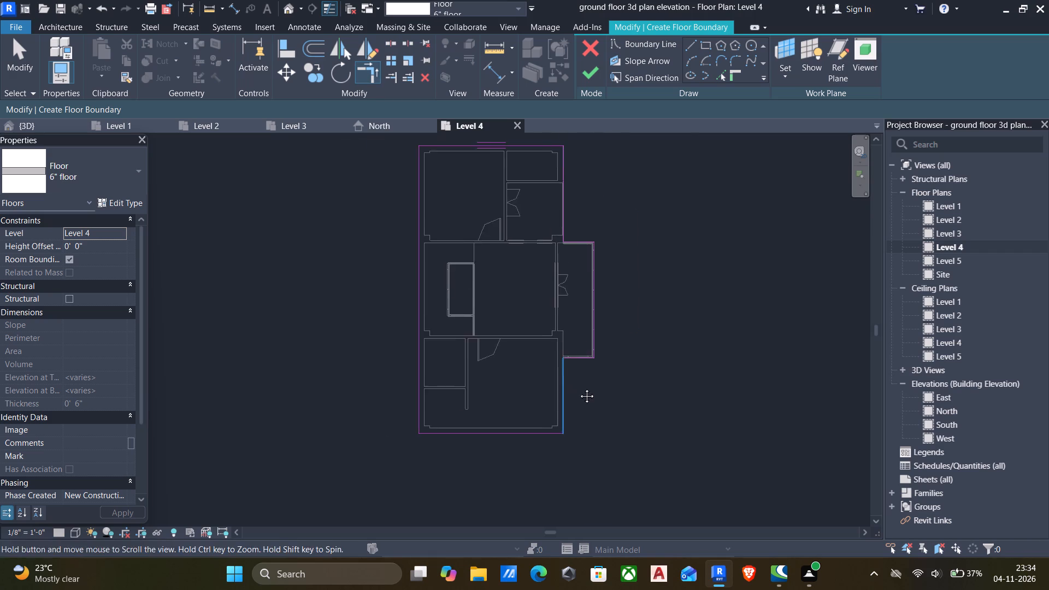
middle_click_drag(579, 388, 612, 358)
scroll(593, 400, "up", 5)
scroll(432, 365, "down", 5)
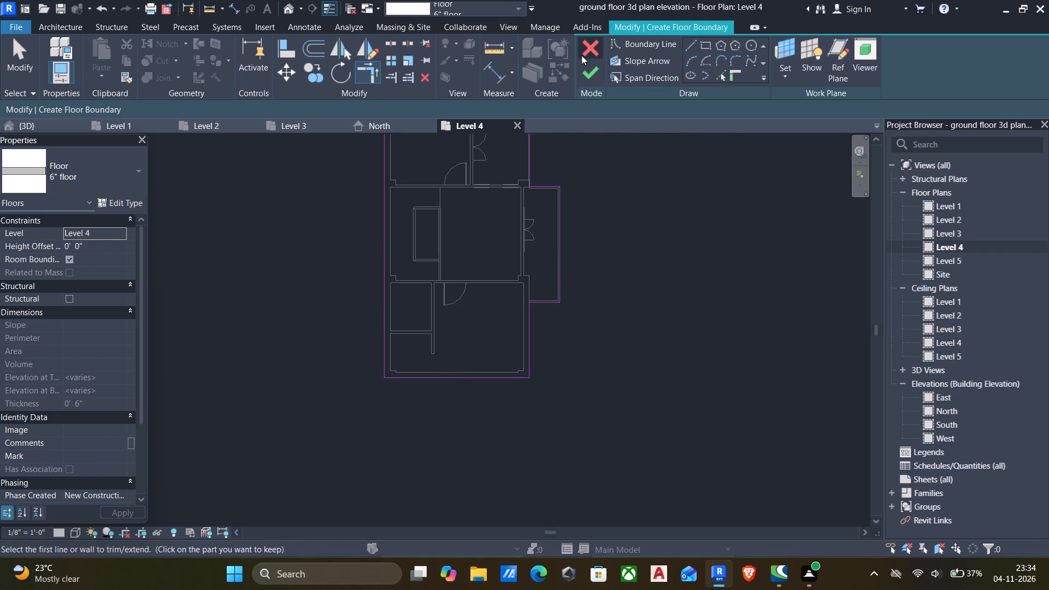
left_click(584, 70)
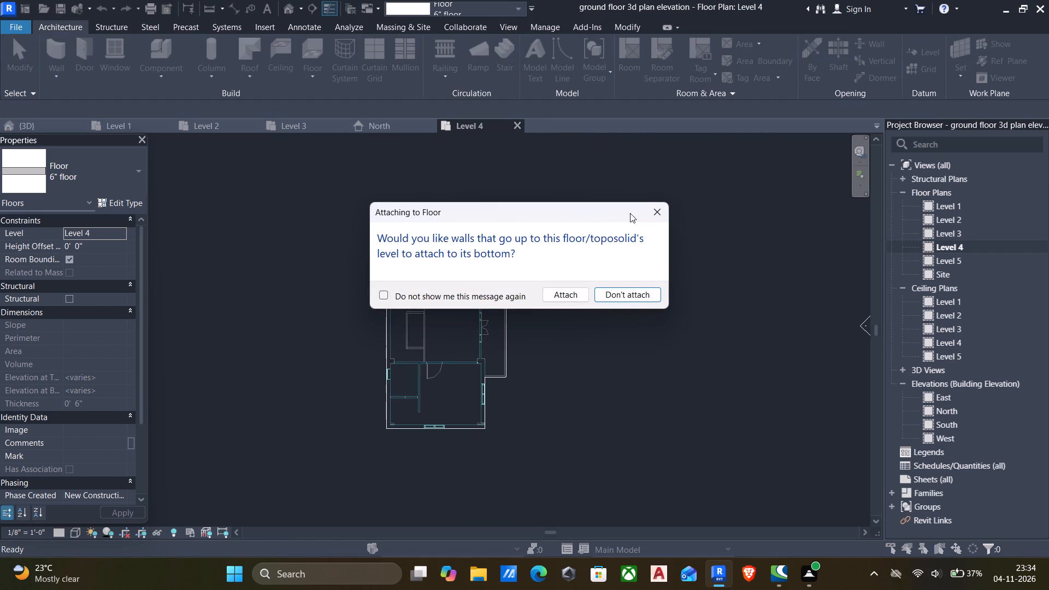
left_click(630, 296)
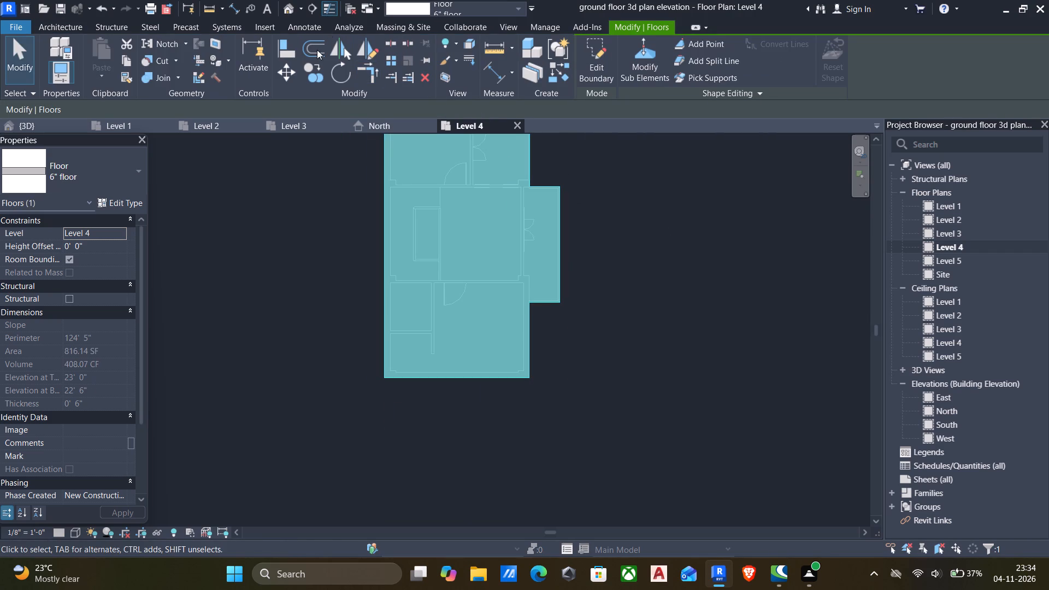
Examine the roof slab over the villa's walls and balconies from several sides in 3D.
left_click(286, 10)
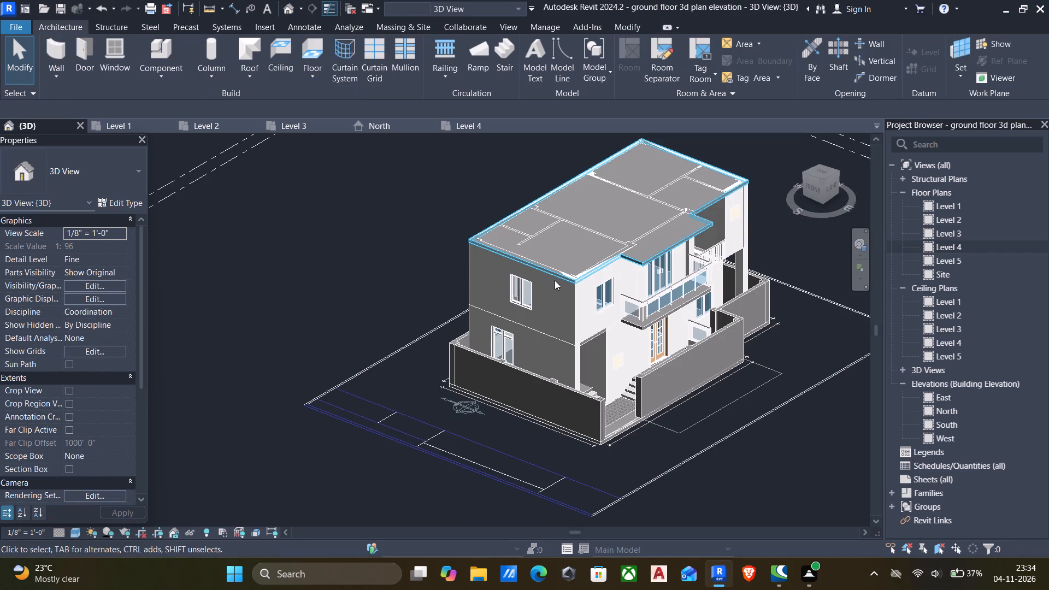
key("Escape")
scroll(620, 290, "down", 6)
middle_click_drag(621, 291, 480, 270, "shift")
scroll(692, 232, "up", 2)
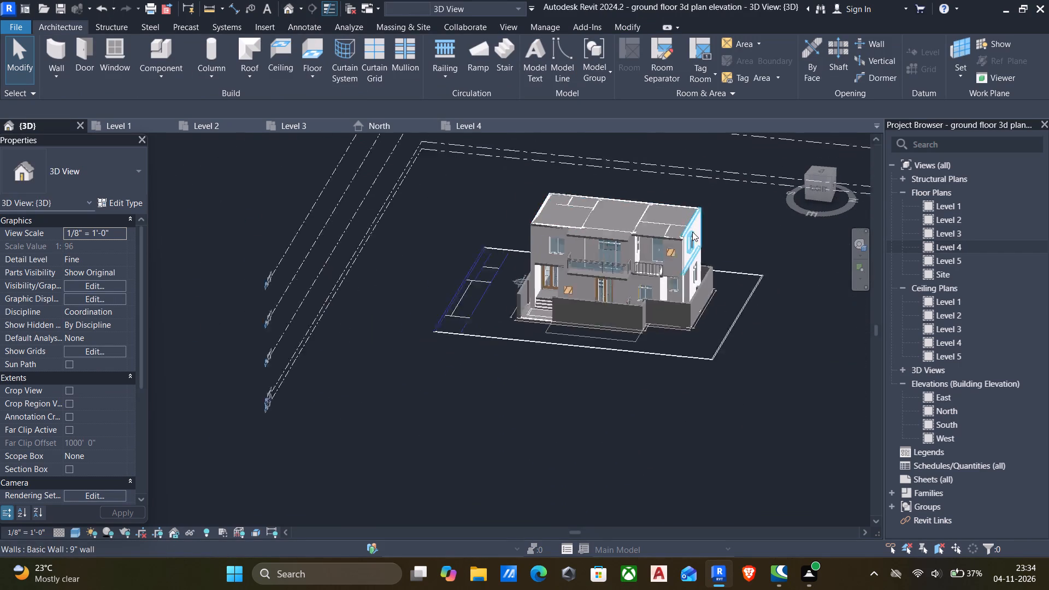
scroll(692, 232, "up", 5)
scroll(644, 244, "up", 6)
scroll(544, 267, "down", 7)
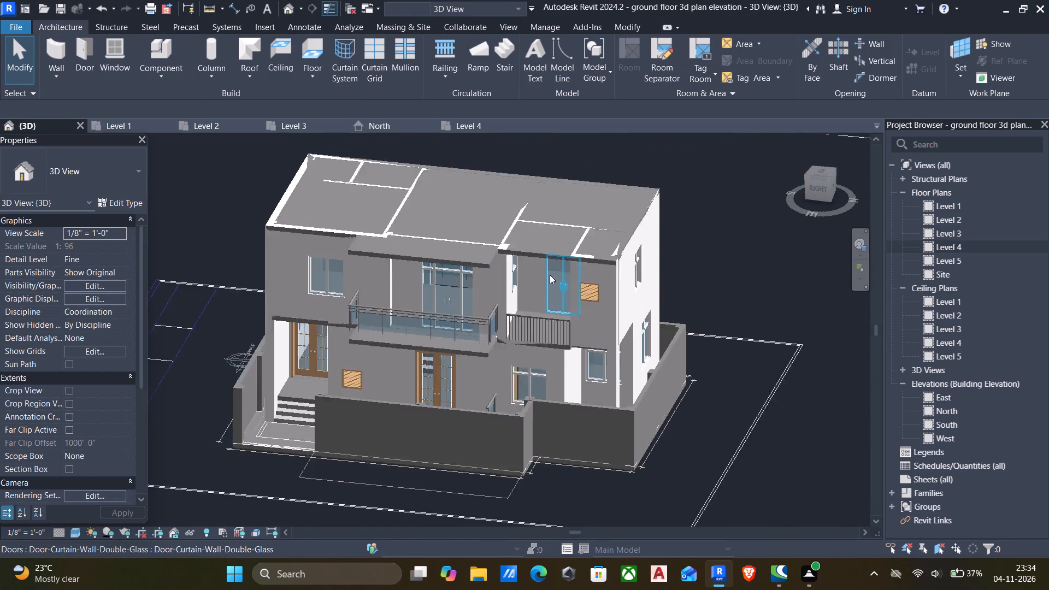
scroll(550, 275, "down", 2)
middle_click_drag(550, 278, 669, 318)
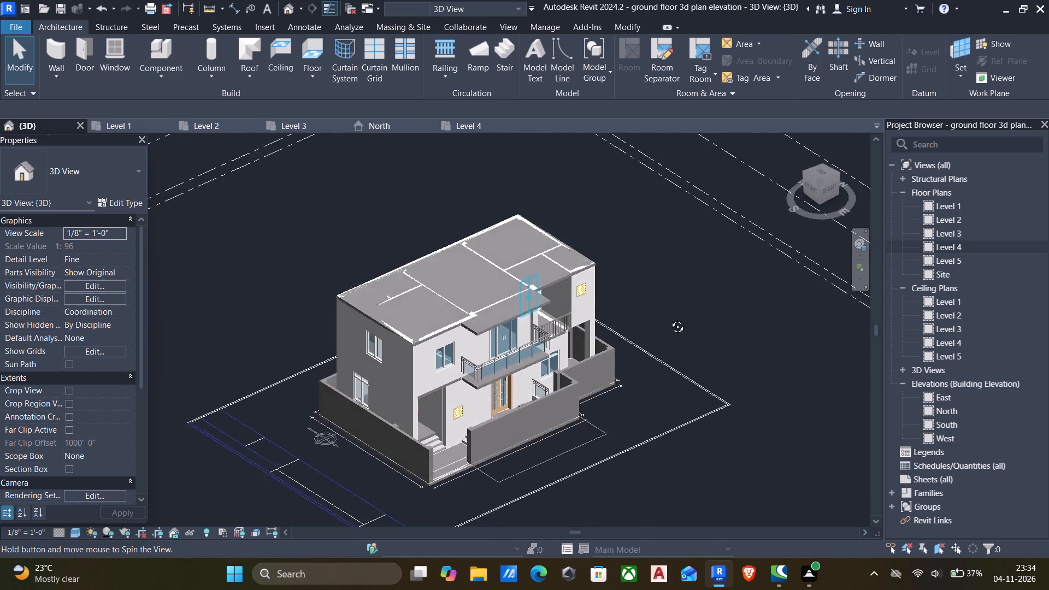
middle_click_drag(669, 318, 695, 351)
scroll(693, 339, "up", 1)
scroll(537, 322, "down", 1)
middle_click_drag(537, 322, 558, 299)
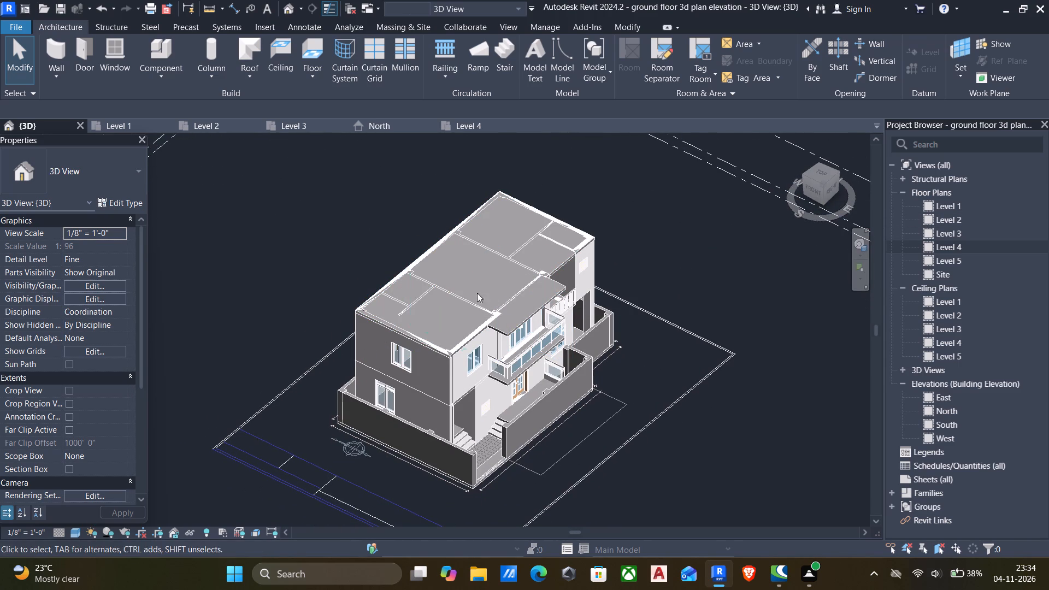
Edit the Level 4 slab boundary in plan, adding a 12'-6" long rectangular opening over the stairwell between the room walls and the railing line.
left_click(543, 299)
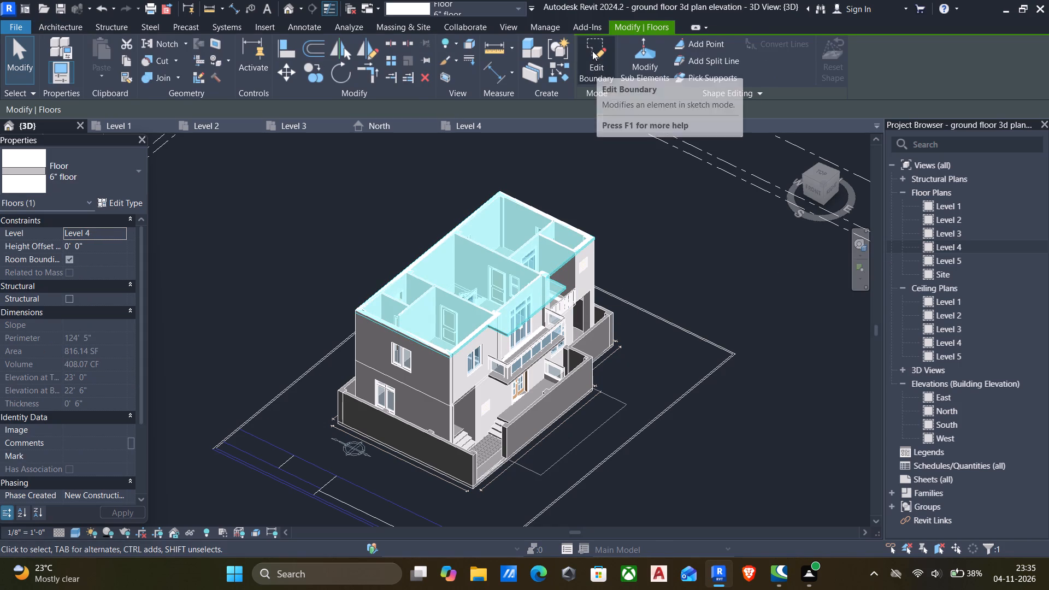
left_click(592, 51)
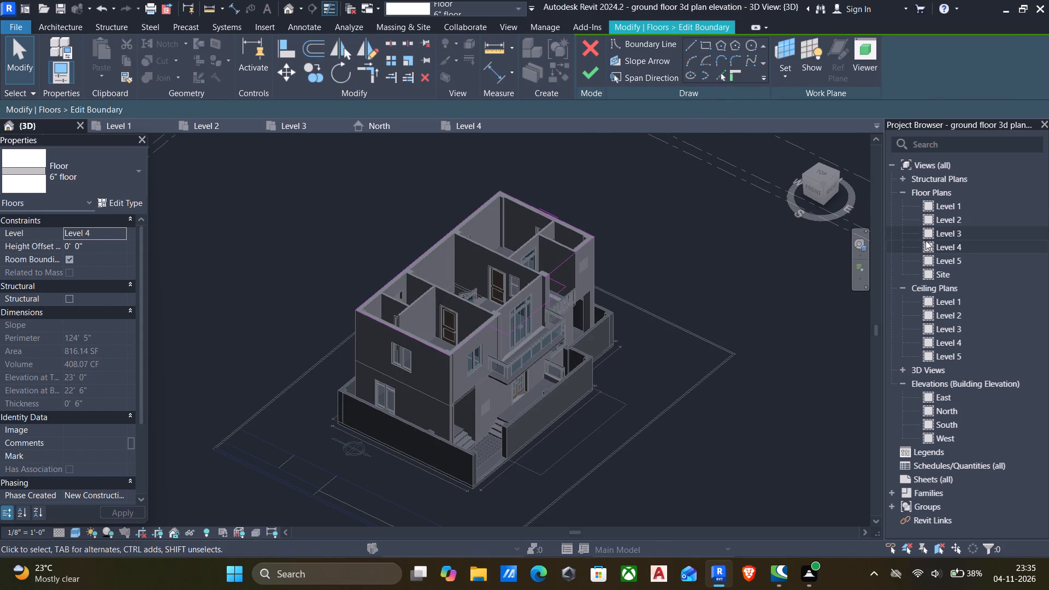
double_click(927, 242)
scroll(529, 270, "down", 6)
middle_click_drag(533, 277, 595, 310)
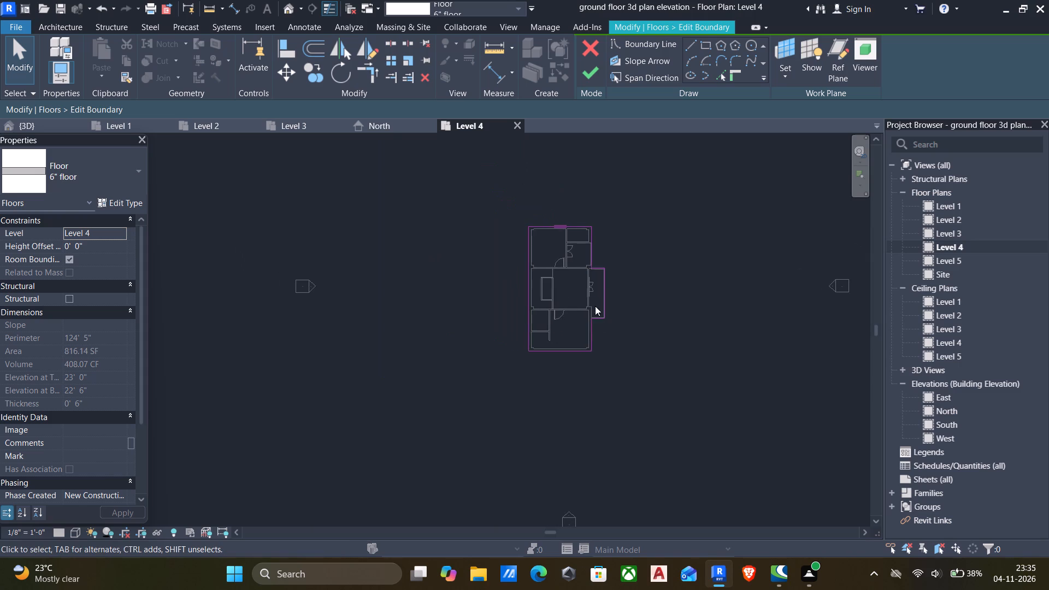
scroll(565, 289, "up", 10)
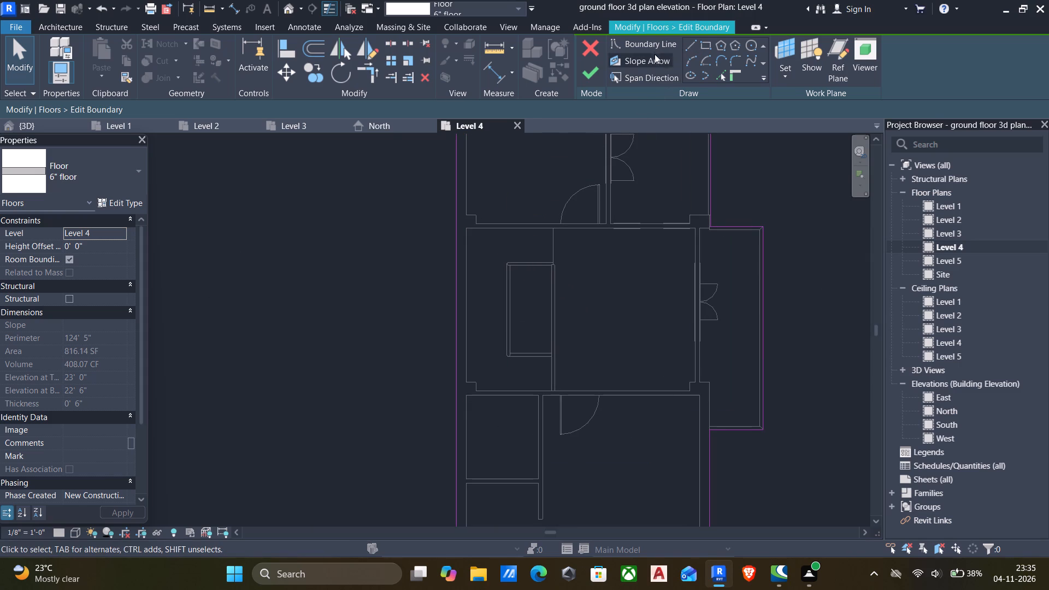
left_click(703, 43)
scroll(468, 232, "up", 5)
left_click(463, 225)
scroll(506, 290, "down", 6)
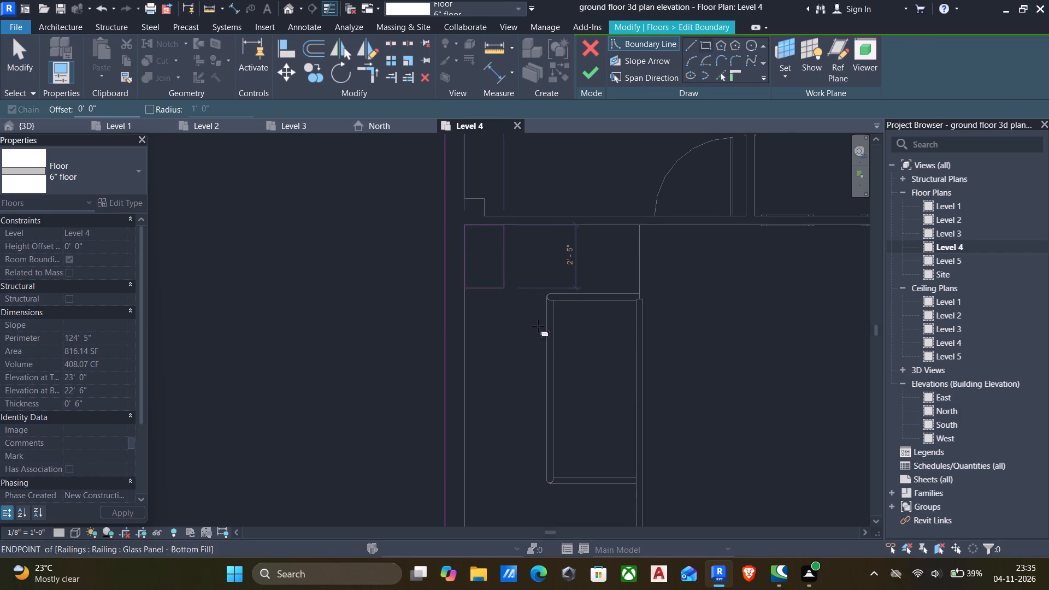
middle_click_drag(539, 327, 561, 286)
scroll(578, 342, "up", 7)
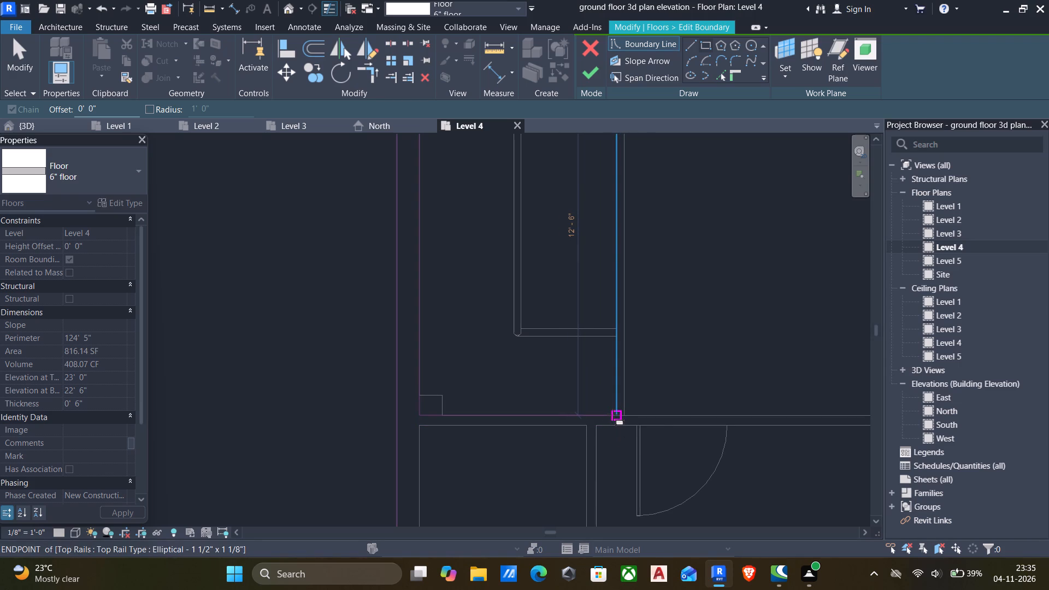
left_click(615, 415)
left_click(591, 80)
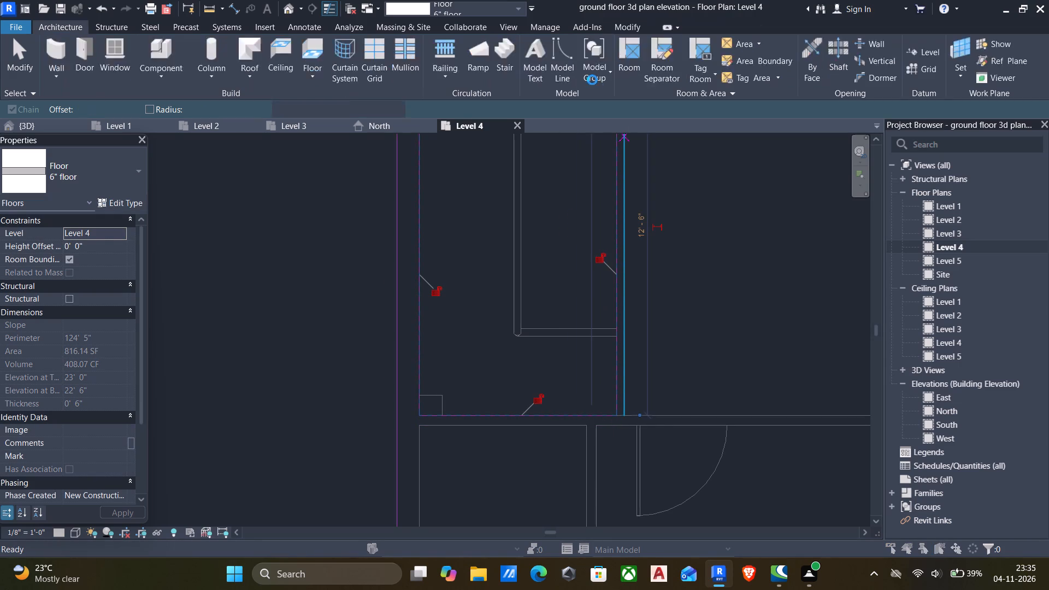
Copy the Level 2 to Level 3 stair seen through the roof slab opening and paste it aligned to Level 3.
left_click(635, 288)
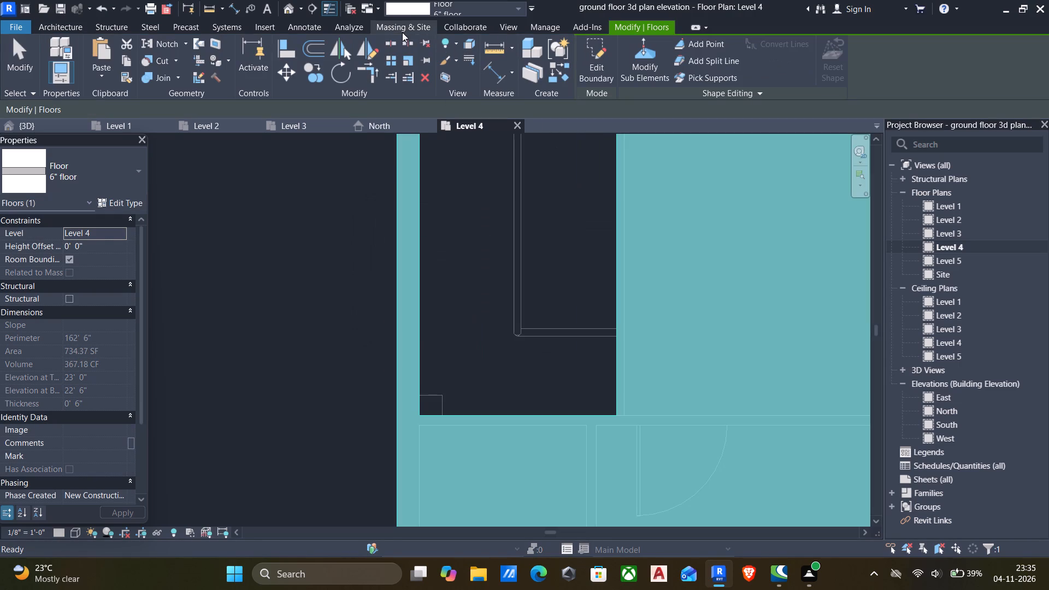
left_click(290, 8)
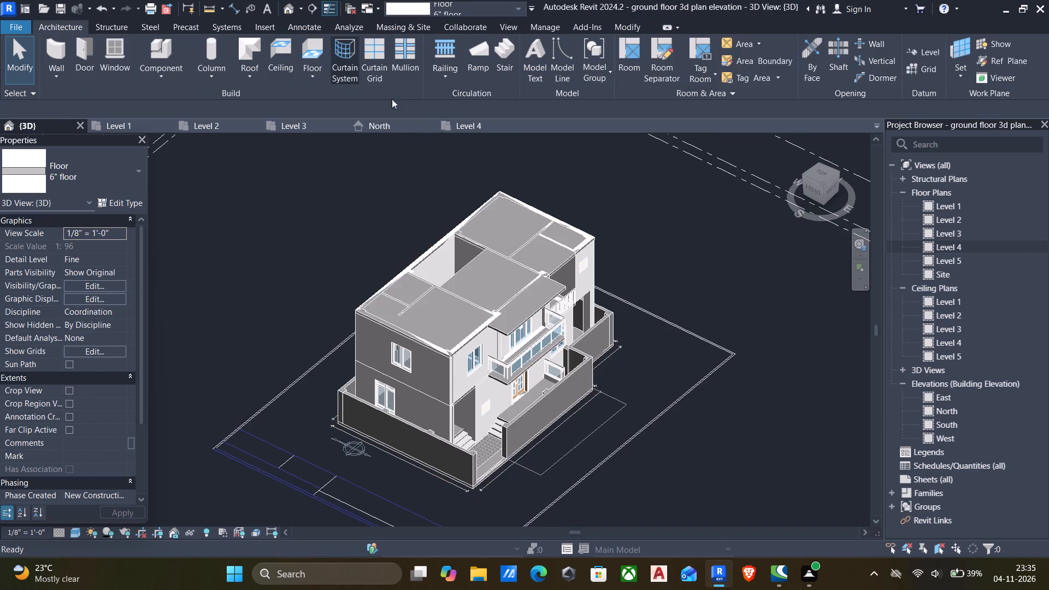
scroll(509, 288, "down", 5)
middle_click_drag(509, 292, 646, 378, "shift")
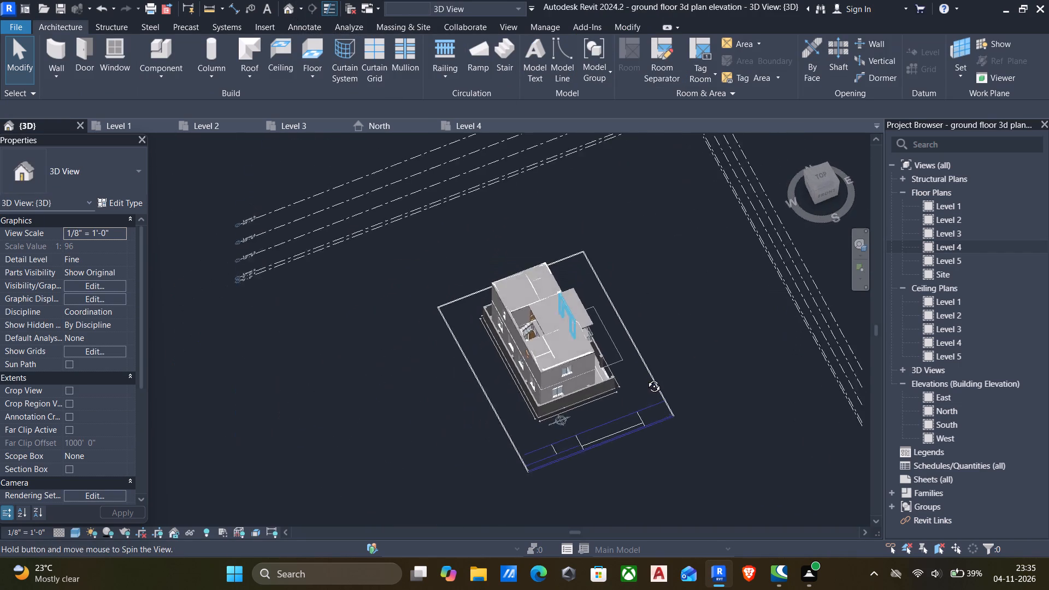
middle_click_drag(646, 378, 682, 363, "shift")
scroll(581, 300, "up", 6)
scroll(576, 299, "down", 6)
middle_click_drag(578, 305, 575, 317, "shift")
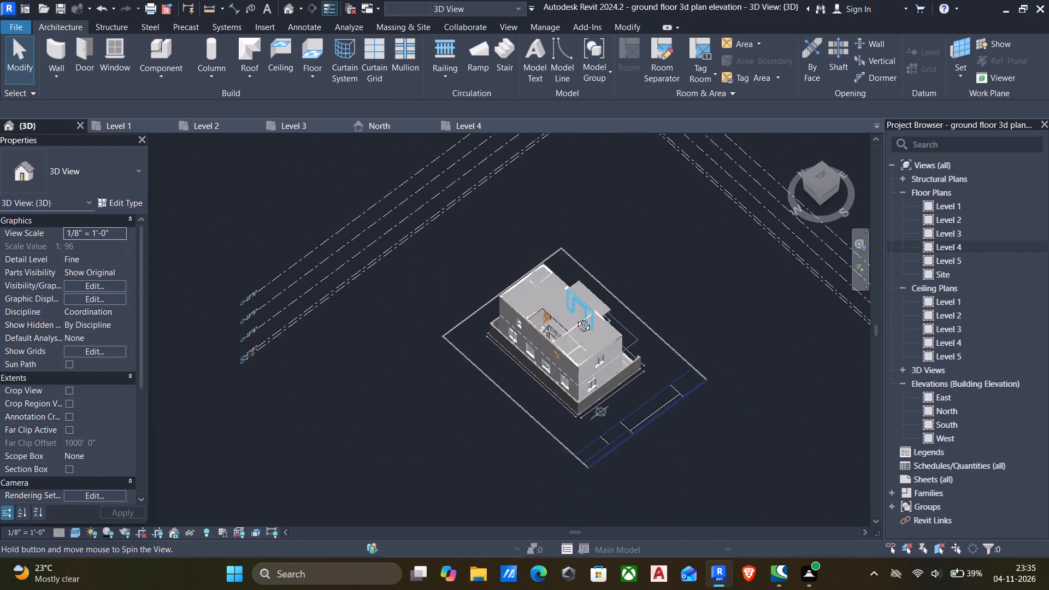
middle_click_drag(575, 317, 479, 346, "shift")
scroll(488, 335, "up", 11)
left_click(496, 316)
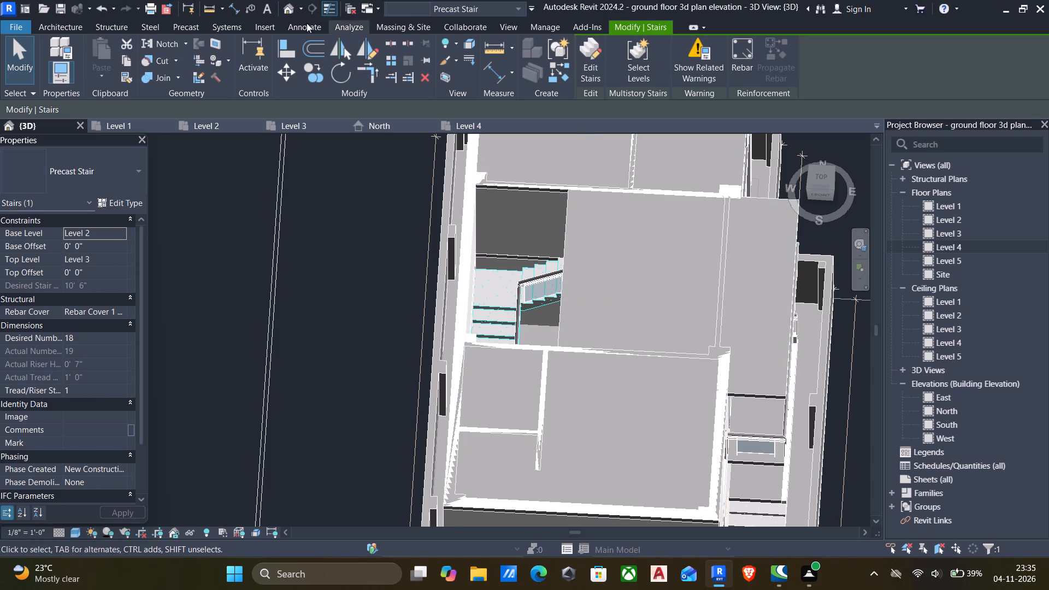
left_click(125, 58)
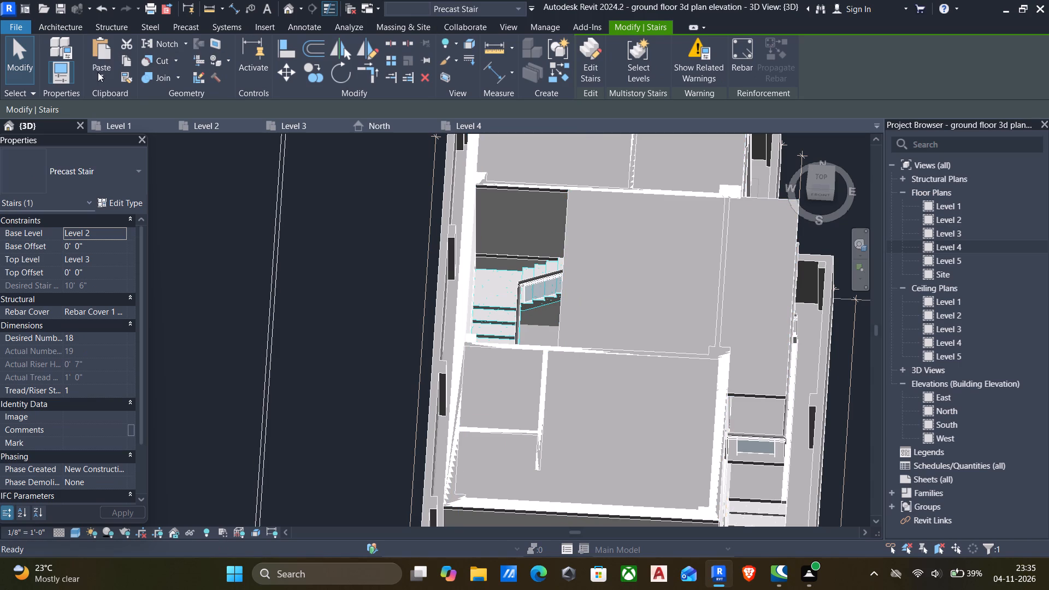
left_click(98, 76)
left_click(125, 130)
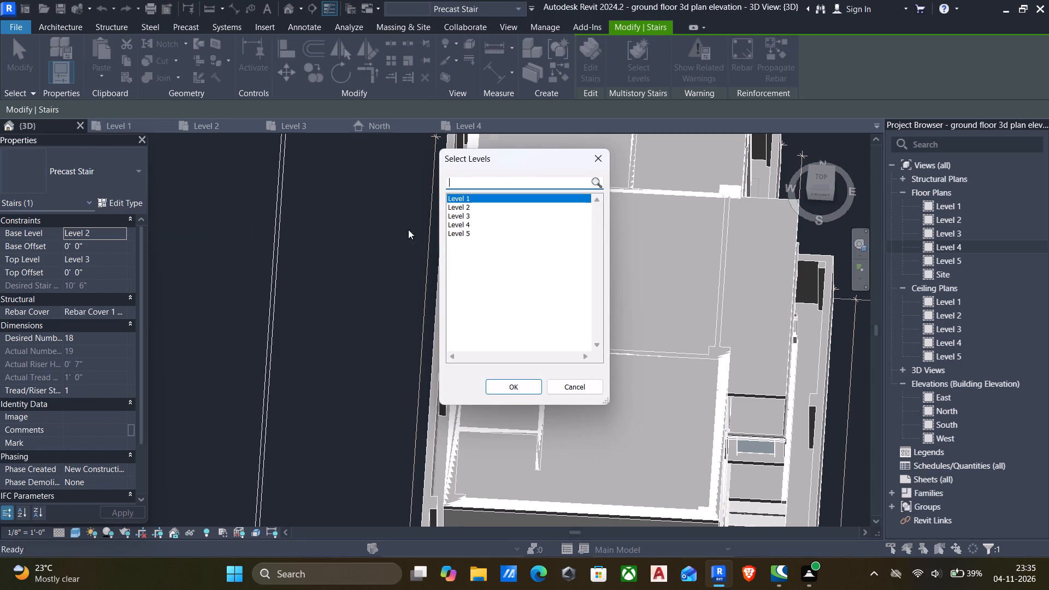
left_click(459, 219)
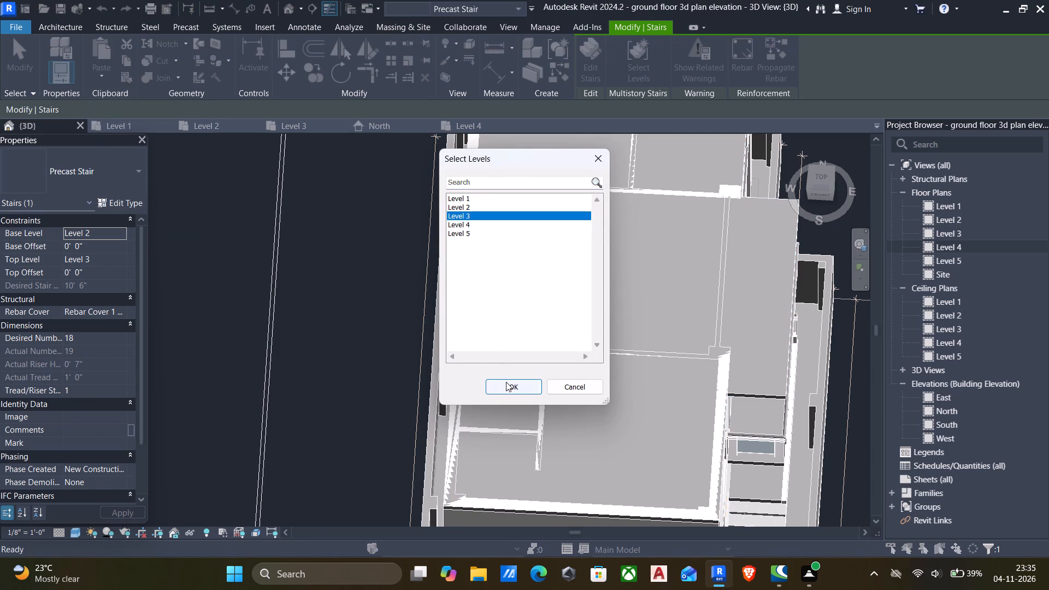
left_click(506, 382)
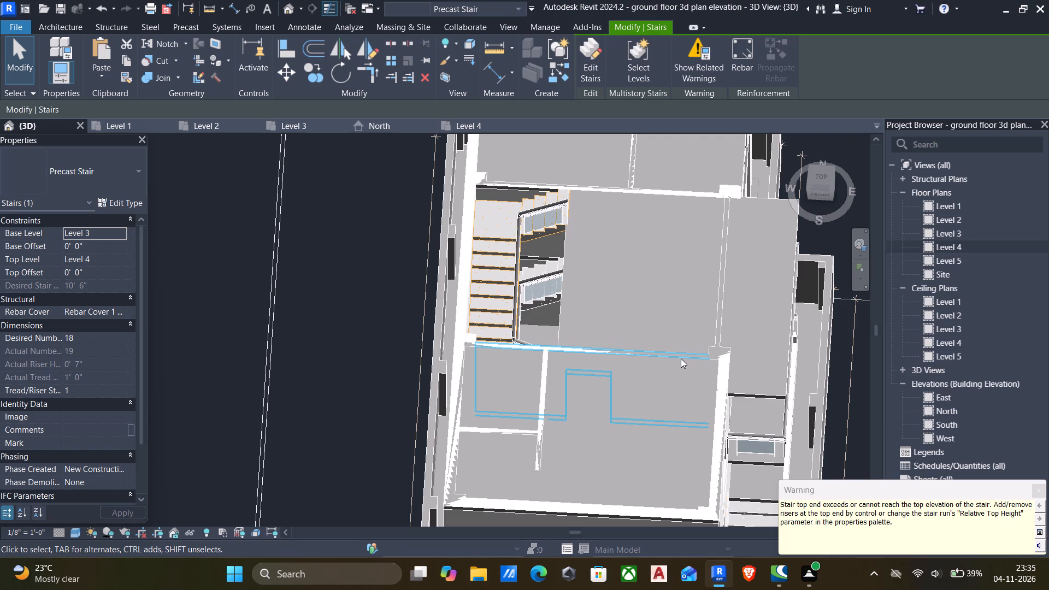
key("Escape")
Examine the pasted stair flight and the stairwell opening in the roof slab from several sides in 3D.
scroll(604, 290, "down", 2)
middle_click_drag(604, 291, 675, 304, "shift")
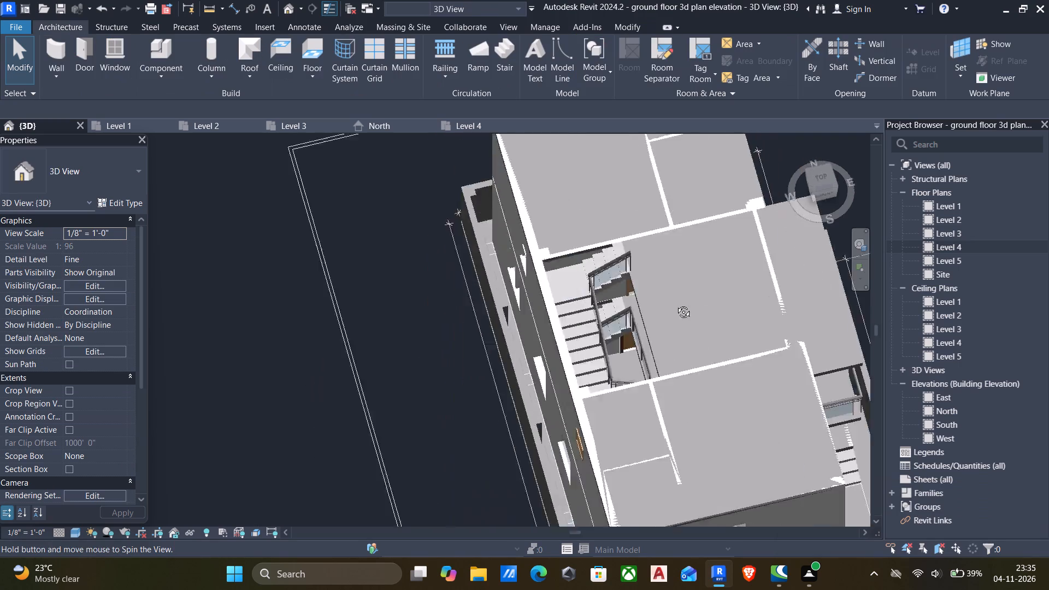
middle_click_drag(675, 304, 540, 278, "shift")
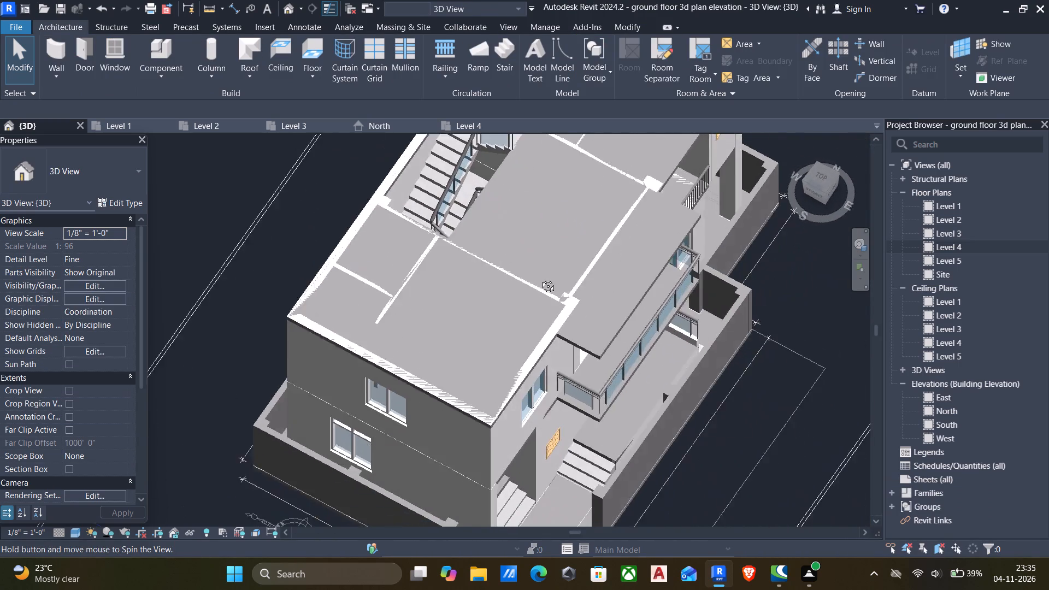
middle_click_drag(540, 278, 534, 267, "shift")
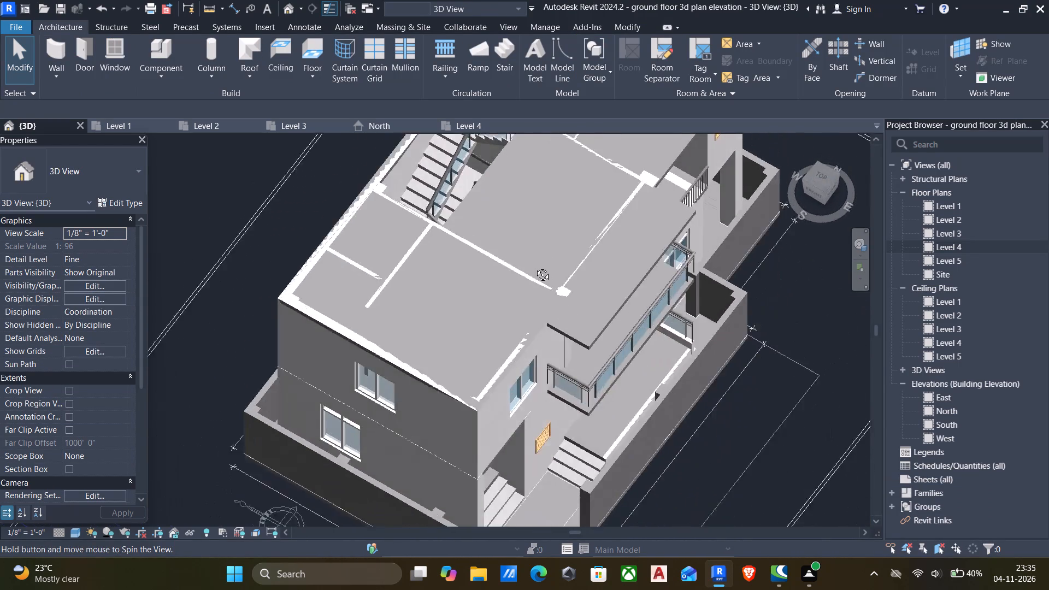
middle_click_drag(534, 267, 588, 236, "shift")
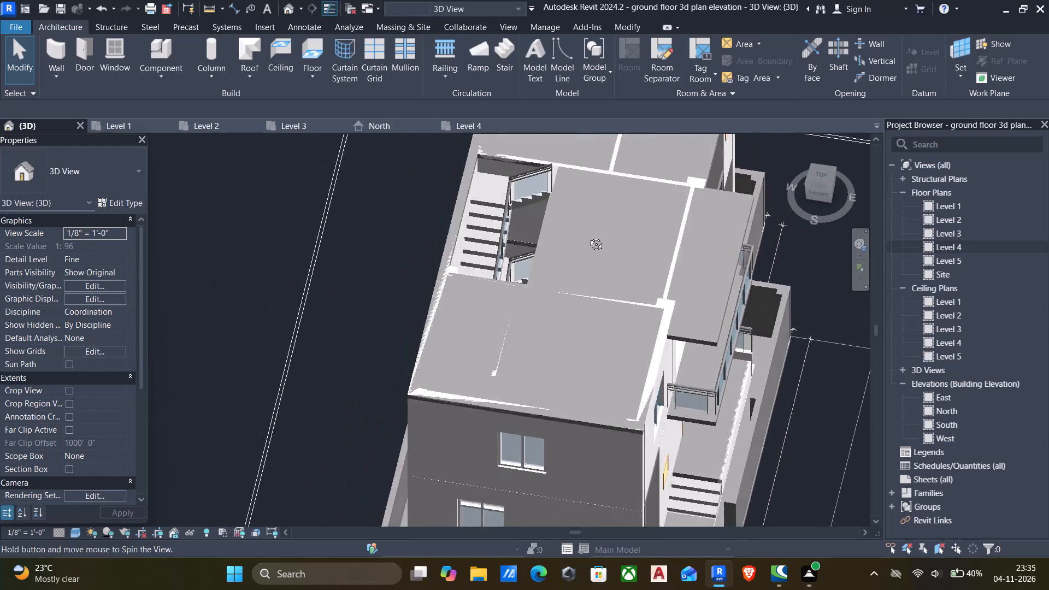
middle_click_drag(588, 236, 626, 296, "shift")
scroll(623, 291, "down", 4)
middle_click_drag(622, 291, 556, 240, "shift")
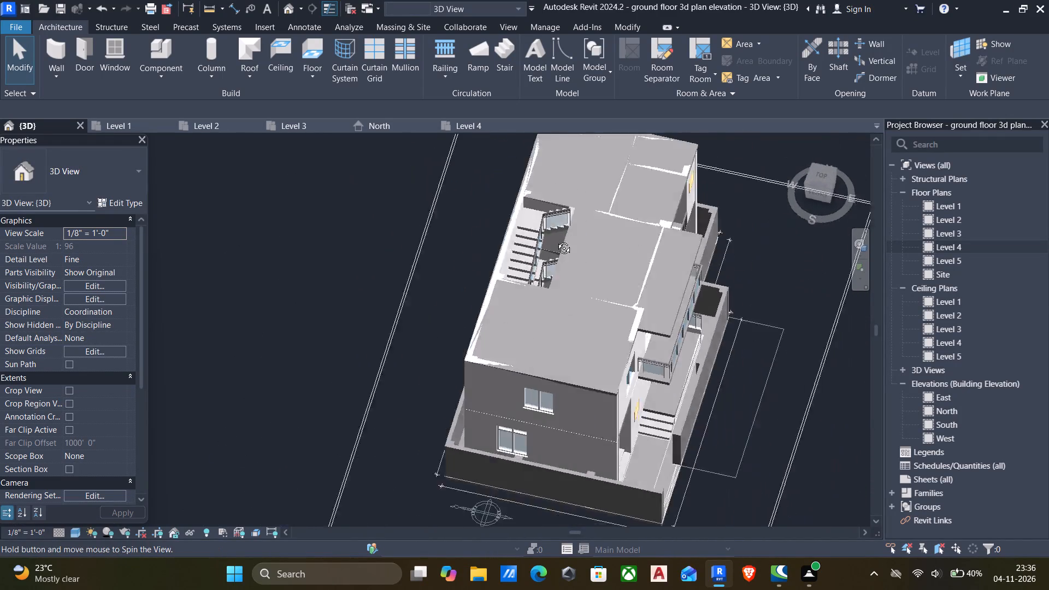
middle_click_drag(556, 240, 497, 328, "shift")
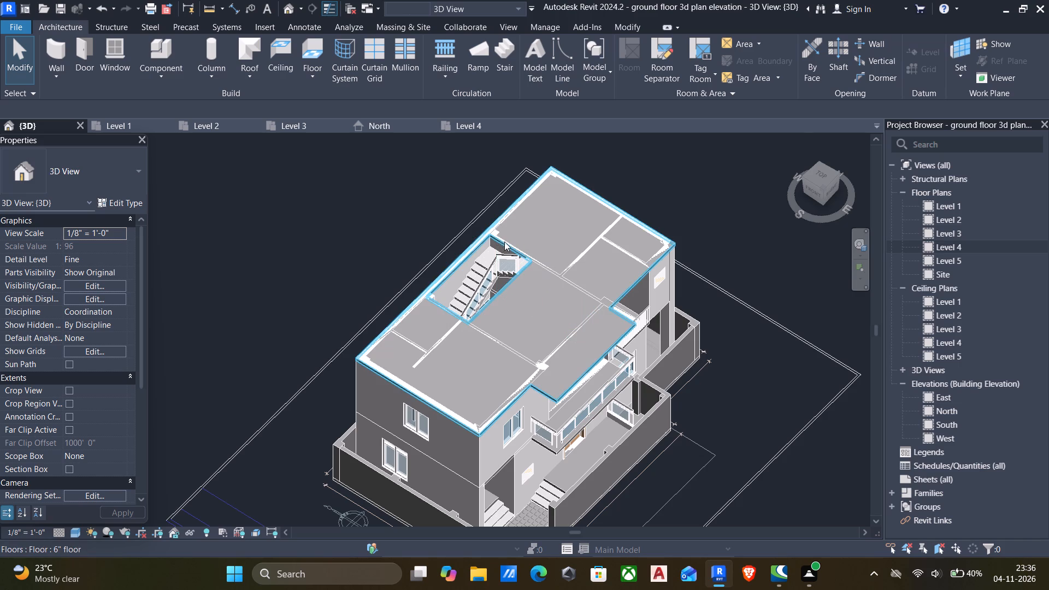
In the Level 4 plan, draw a 6" innr wall 7'-5" long along the stairwell's north edge, located by Finish Face: Exterior.
double_click(927, 245)
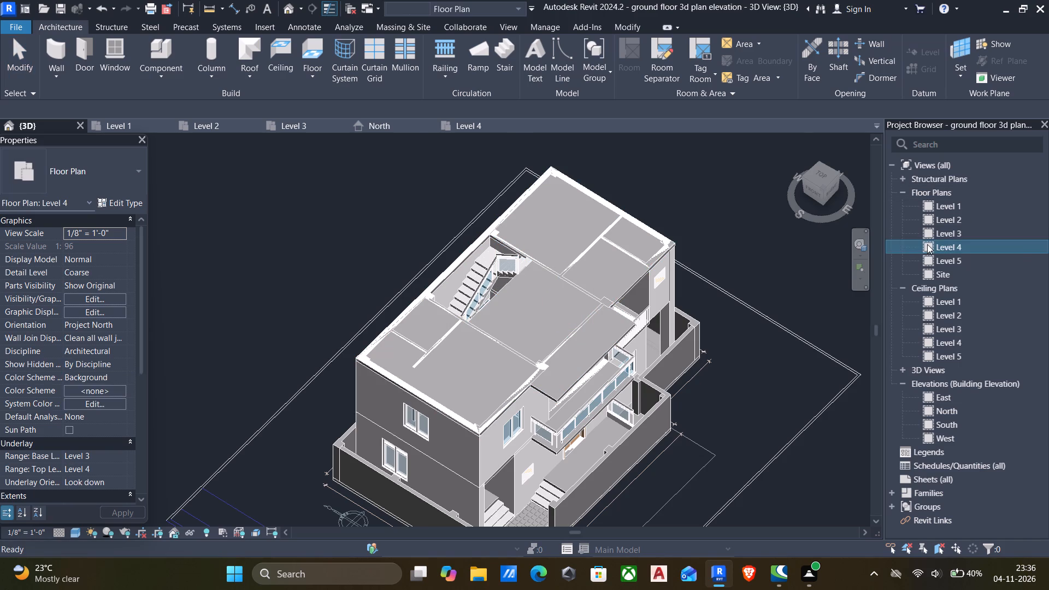
scroll(511, 237, "down", 4)
middle_click_drag(527, 258, 590, 340)
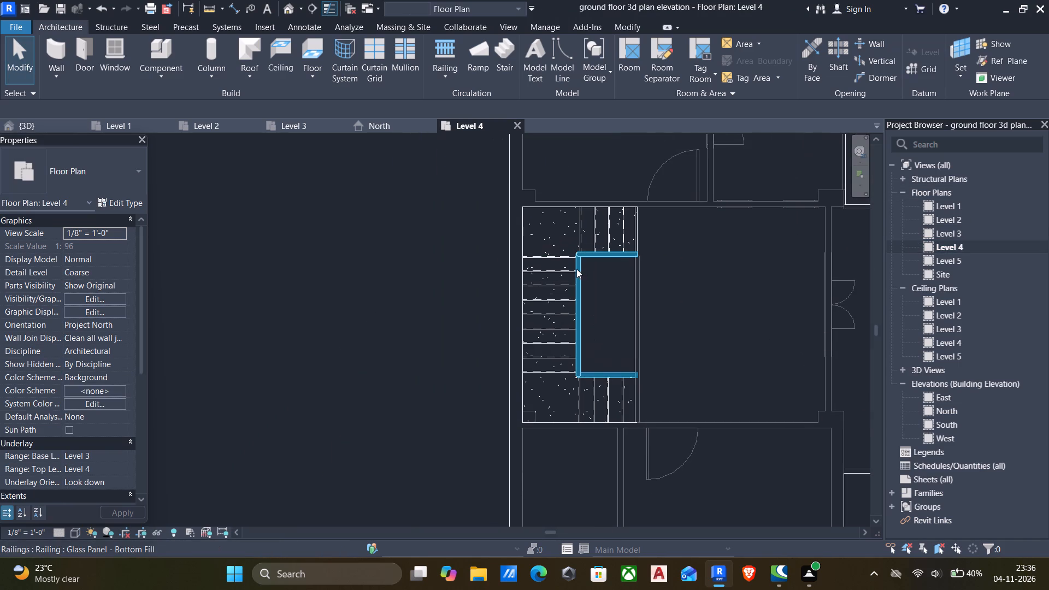
key("w")
key("a")
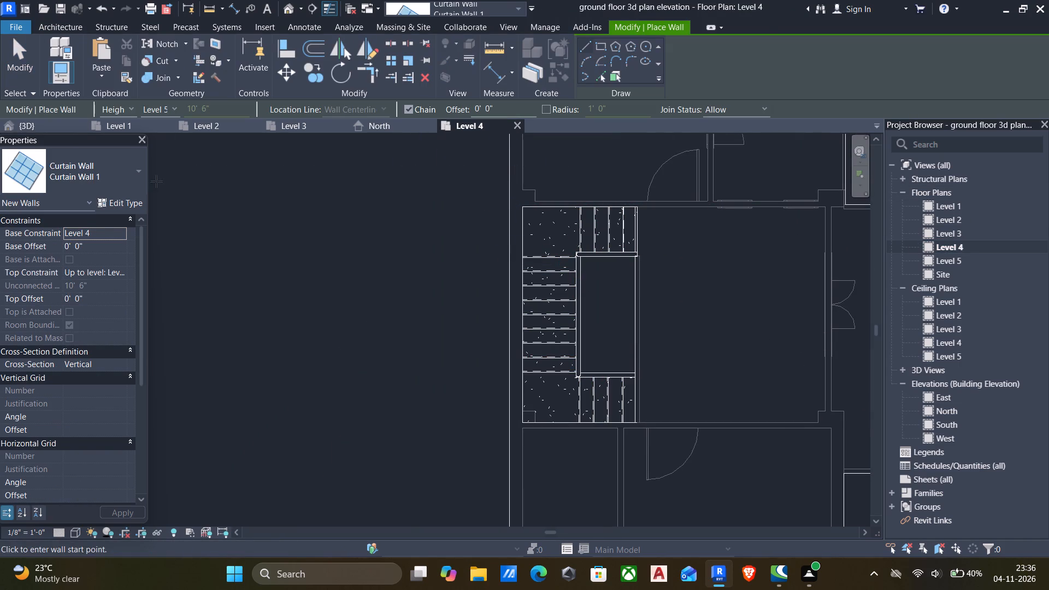
left_click(113, 173)
scroll(77, 282, "up", 17)
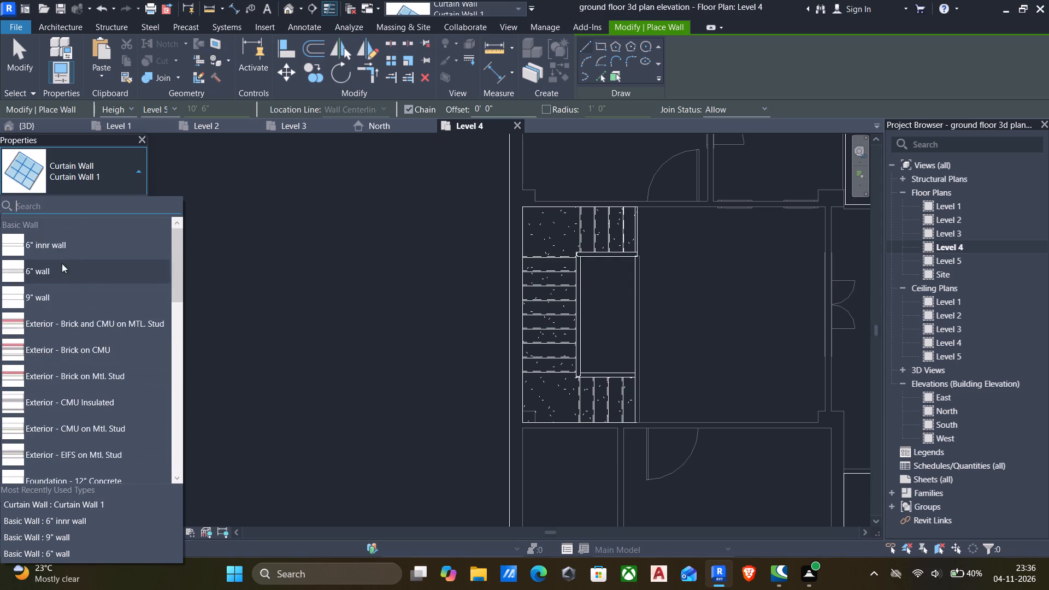
left_click(50, 247)
scroll(523, 219, "up", 5)
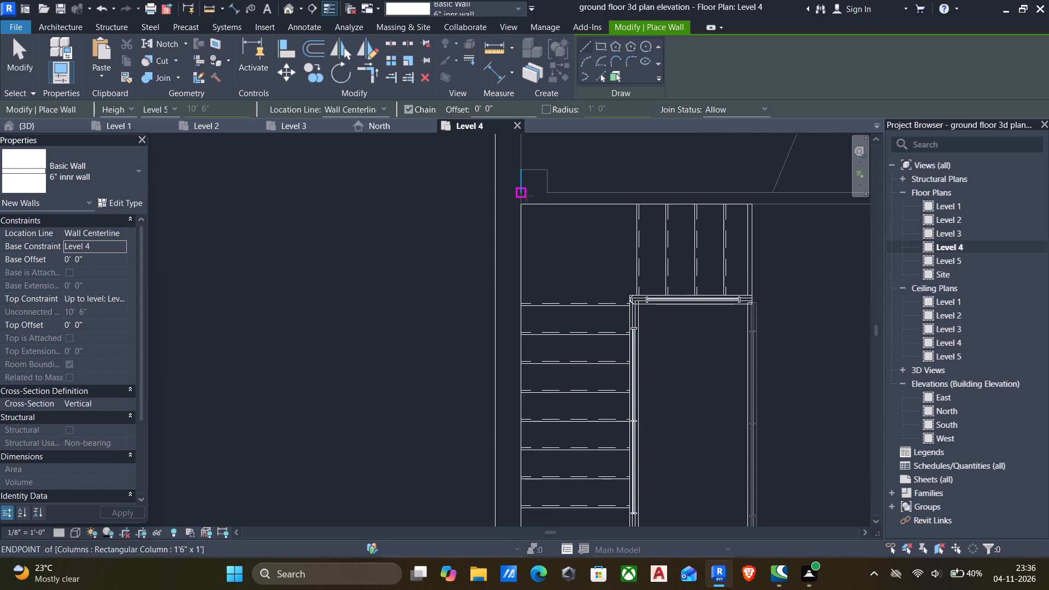
left_click_drag(495, 201, 509, 204)
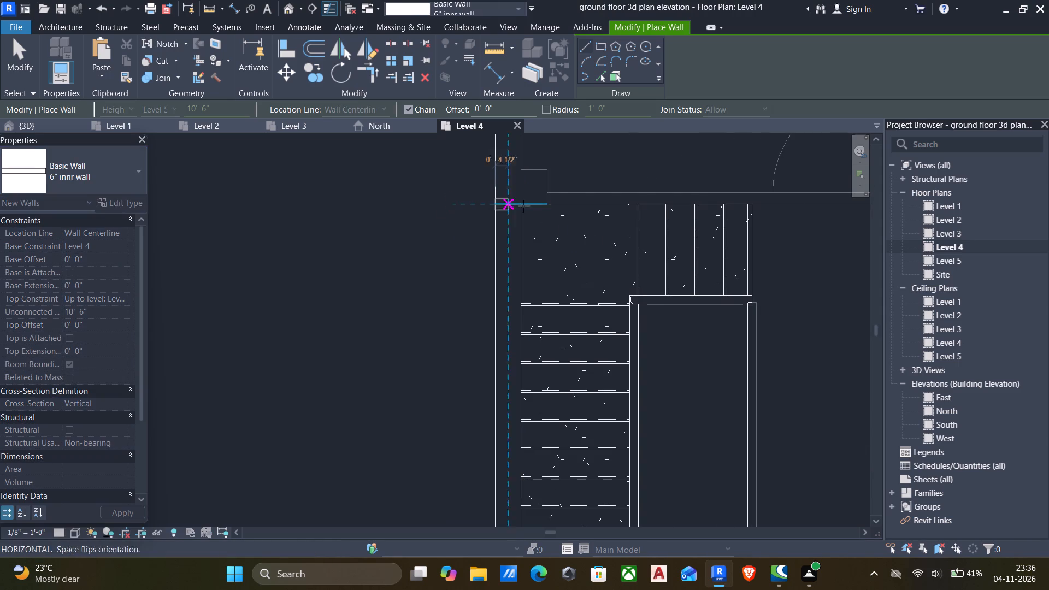
key("Escape")
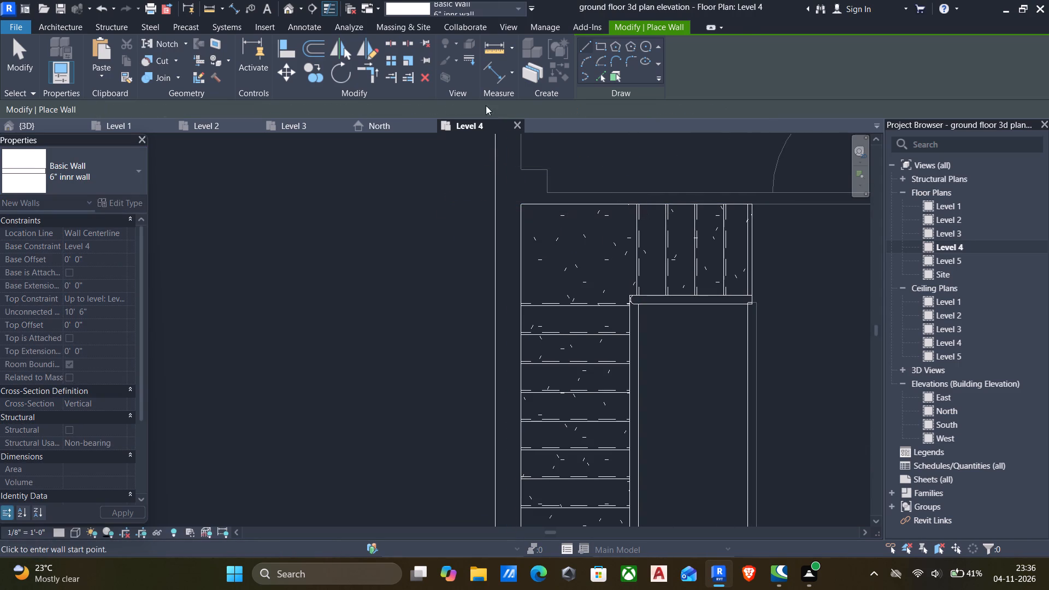
left_click(369, 109)
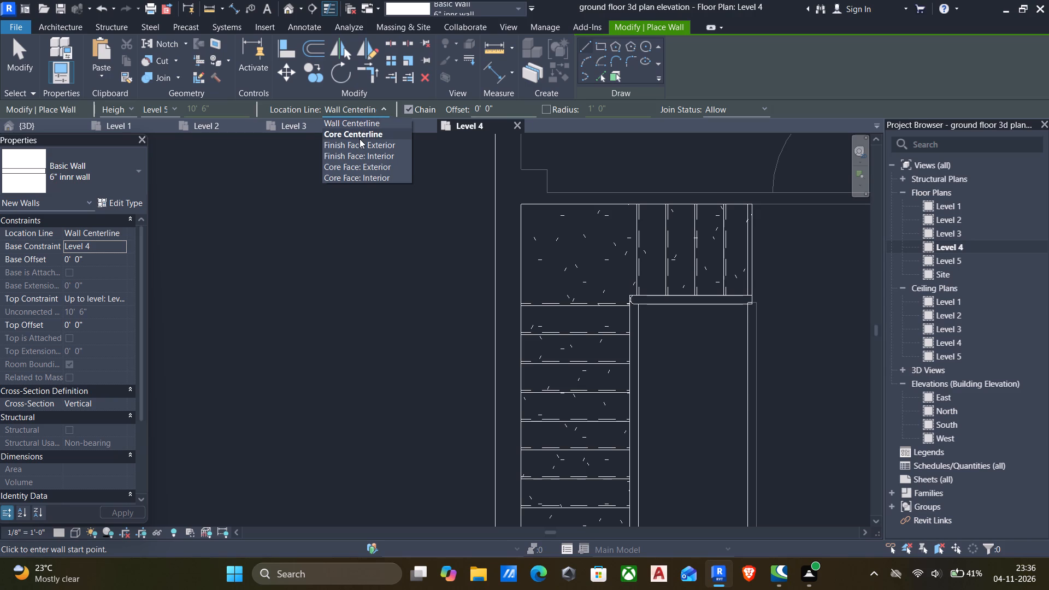
left_click(358, 141)
left_click(492, 200)
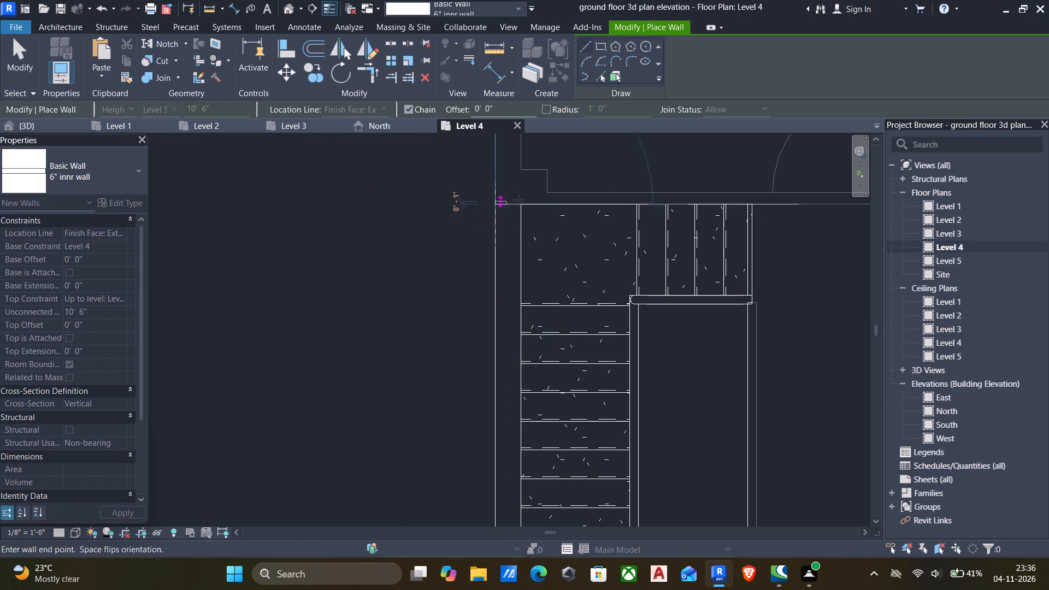
key("space")
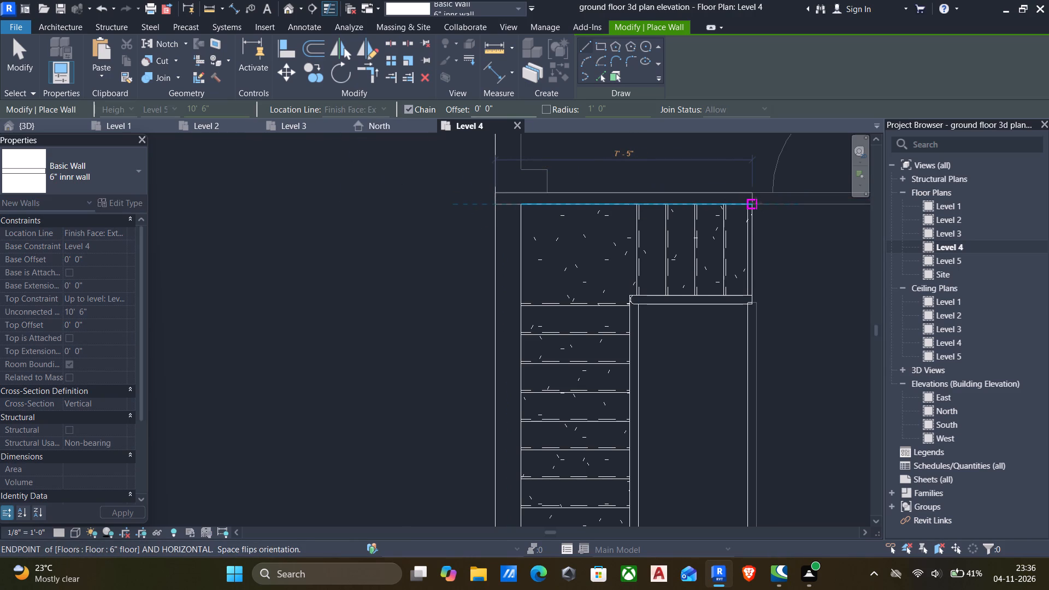
left_click(756, 203)
key("Escape")
Draw a 6" innr wall about 6'-10" long eastward along the south edge of the stairwell opening.
scroll(741, 234, "down", 4)
middle_click_drag(738, 253, 725, 190)
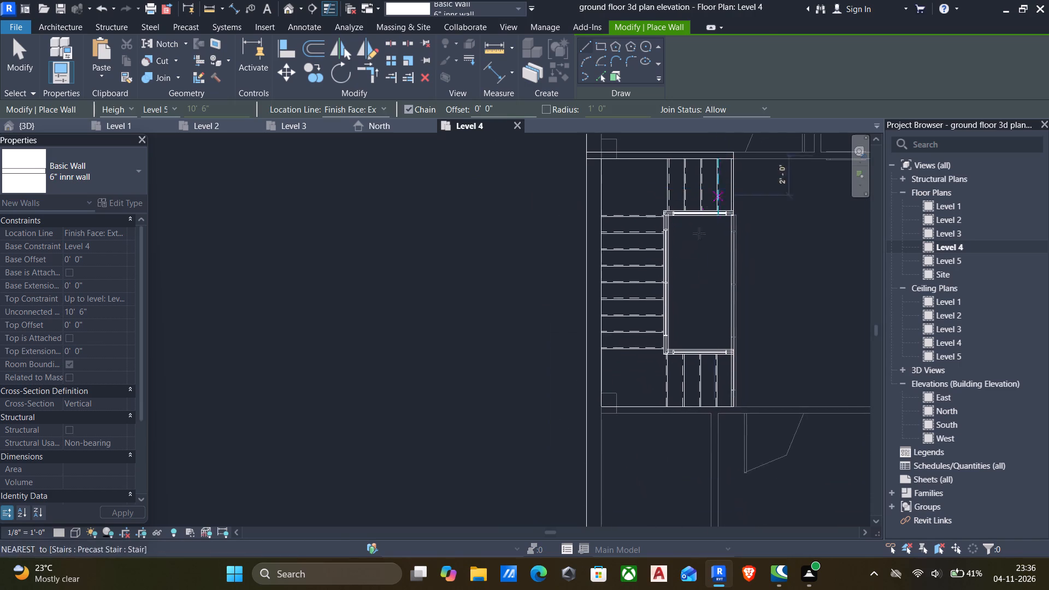
scroll(630, 423, "up", 5)
left_click(584, 397)
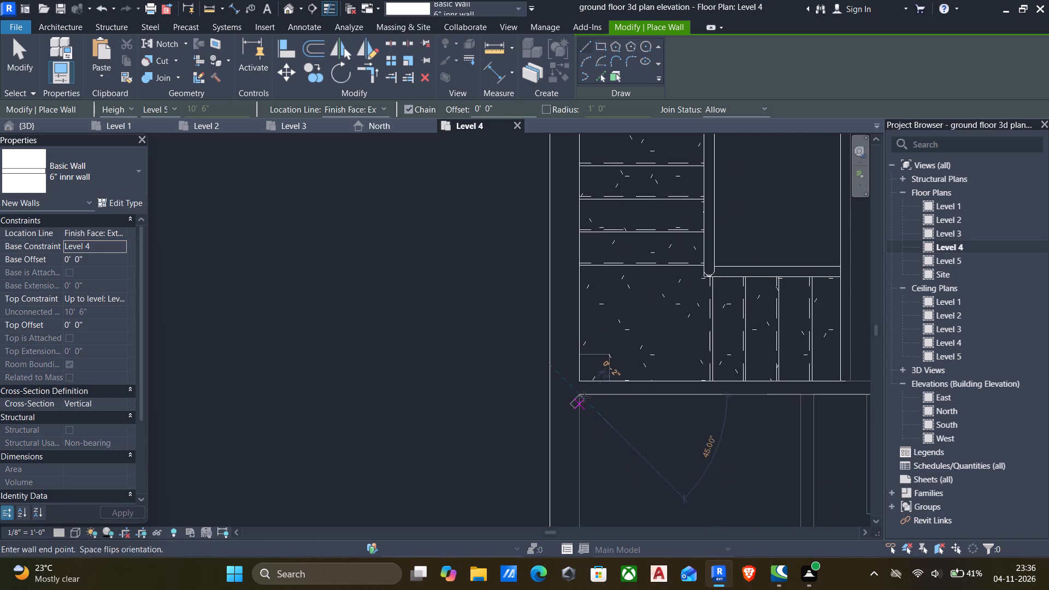
scroll(623, 402, "down", 3)
middle_click_drag(623, 402, 573, 399)
key("space")
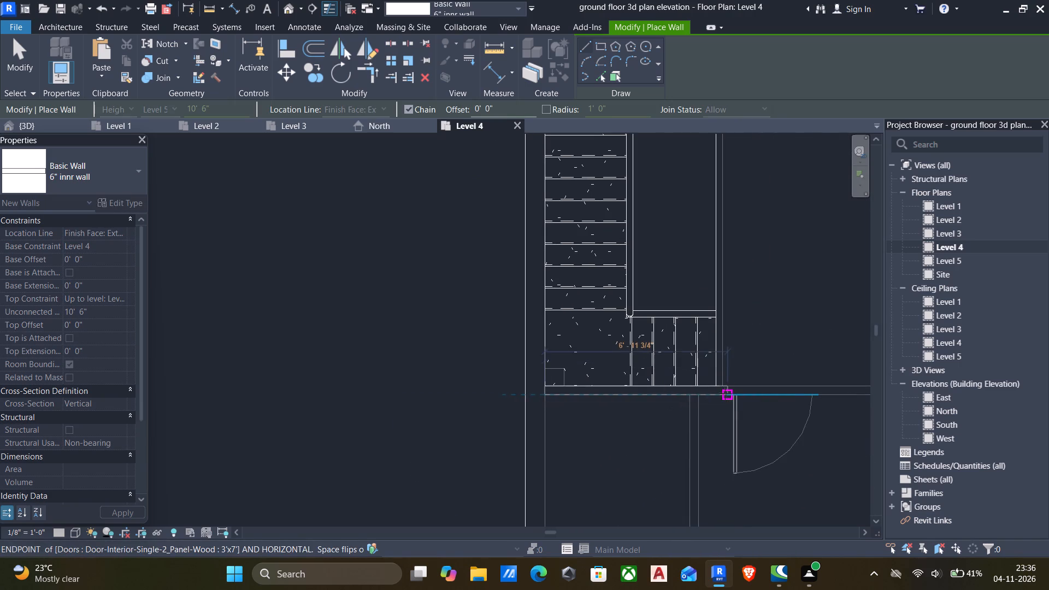
scroll(723, 393, "up", 6)
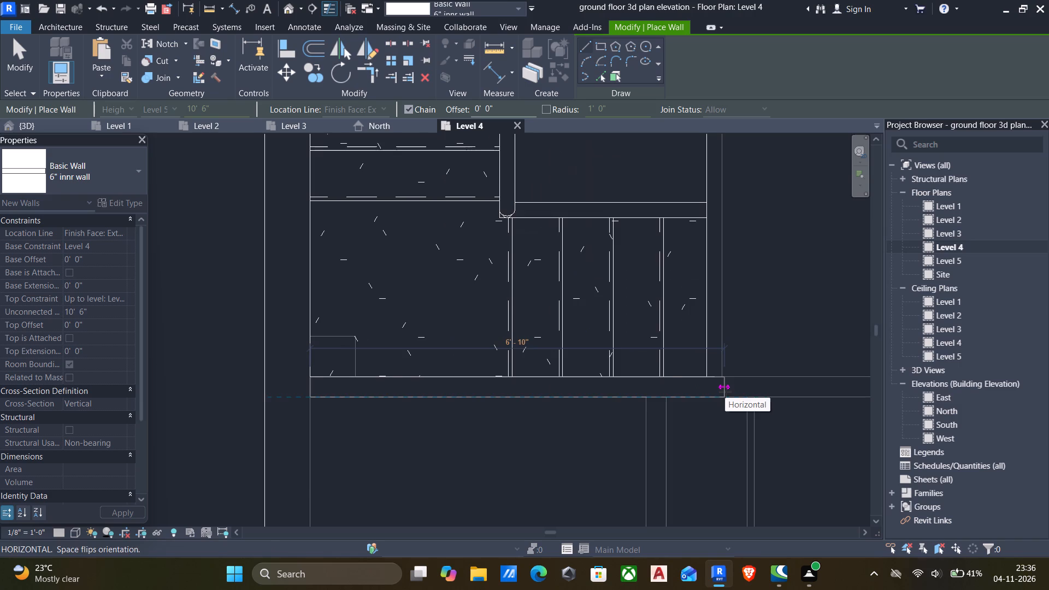
left_click(725, 392)
Continue the wall north about 4'-8" from the south wall's east end, along the stairwell's east side.
scroll(733, 309, "down", 2)
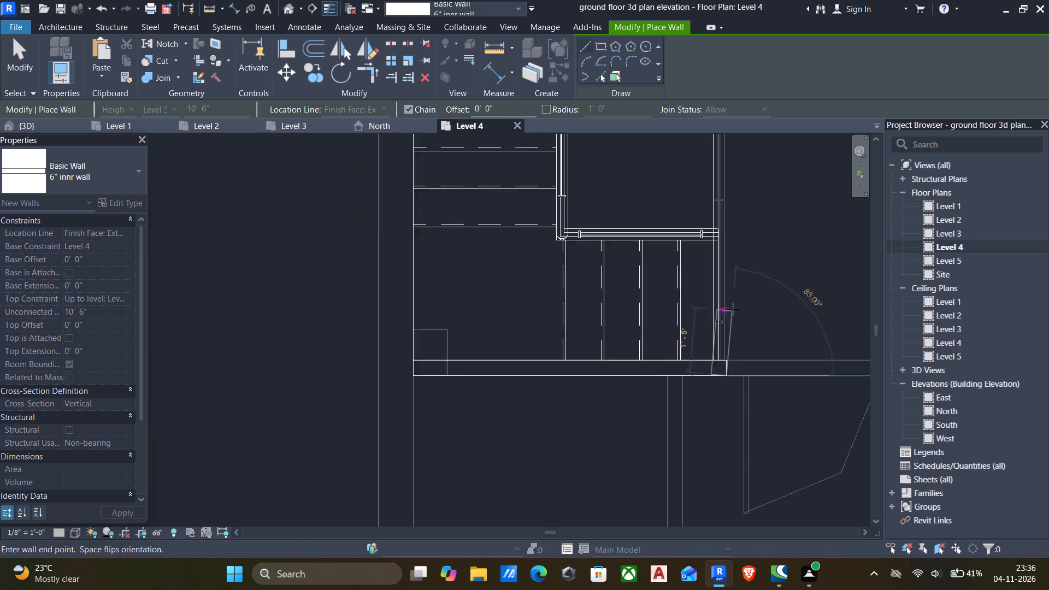
scroll(733, 309, "down", 1)
middle_click_drag(723, 348, 718, 396)
key("space")
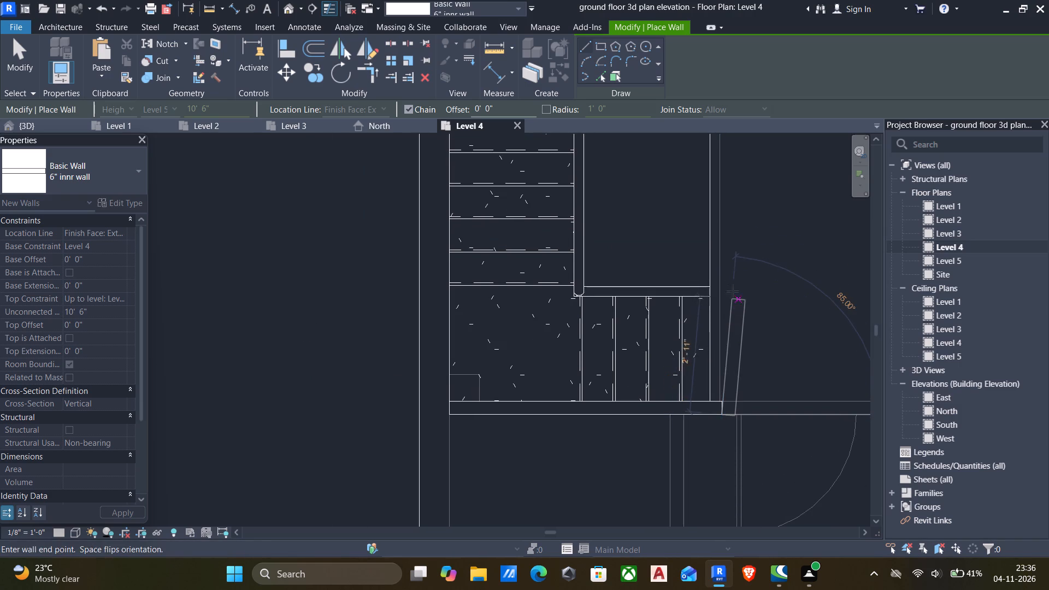
scroll(733, 278, "down", 3)
middle_click_drag(729, 321, 729, 431)
scroll(731, 424, "up", 1)
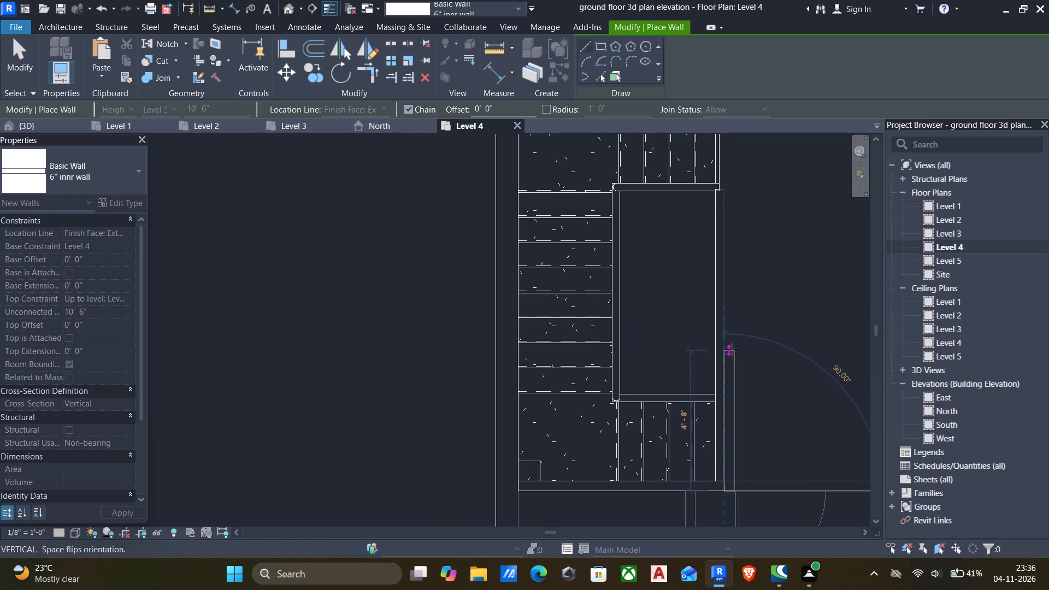
left_click(732, 349)
key("Escape")
Trim and extend the stairwell's east wall and north wall to meet at the northeast corner.
key("t")
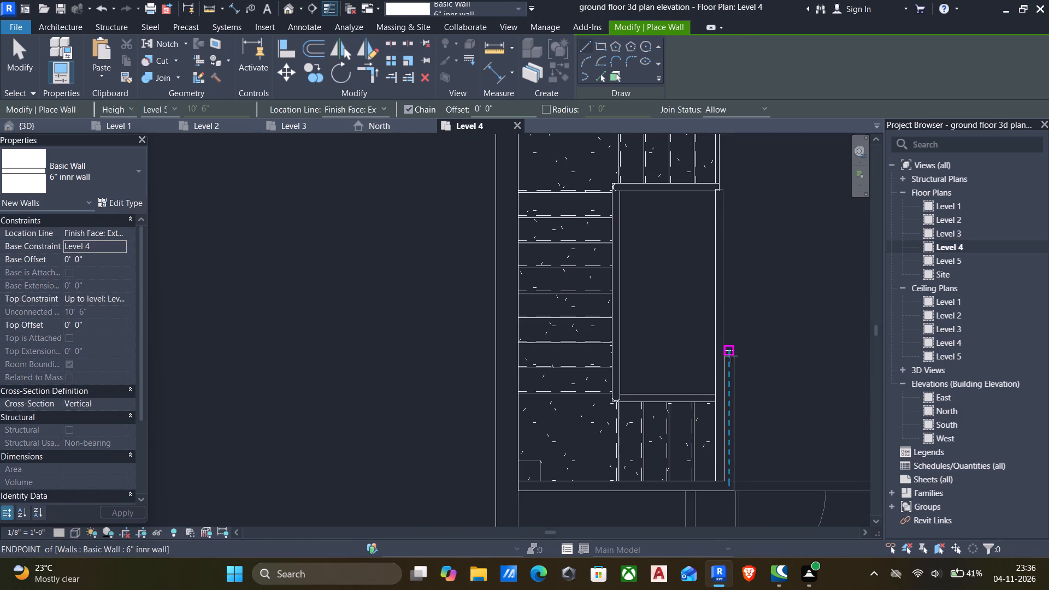
key("r")
left_click(726, 367)
scroll(724, 324, "down", 4)
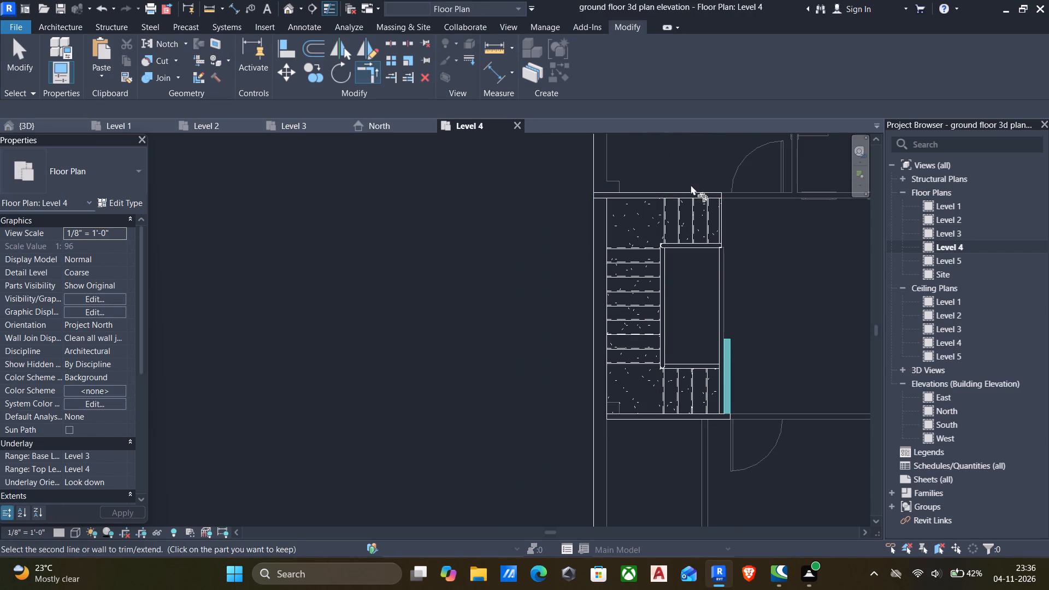
left_click(689, 193)
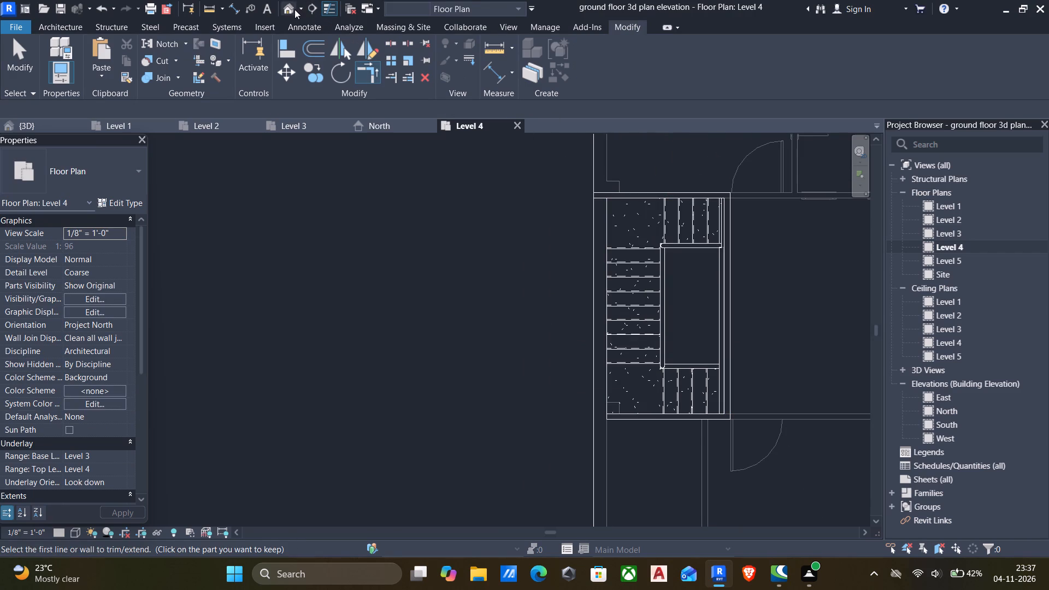
Examine the new stairwell walls and the stair opening at roof level in the 3D view.
left_click(294, 9)
key("Escape")
scroll(520, 223, "down", 3)
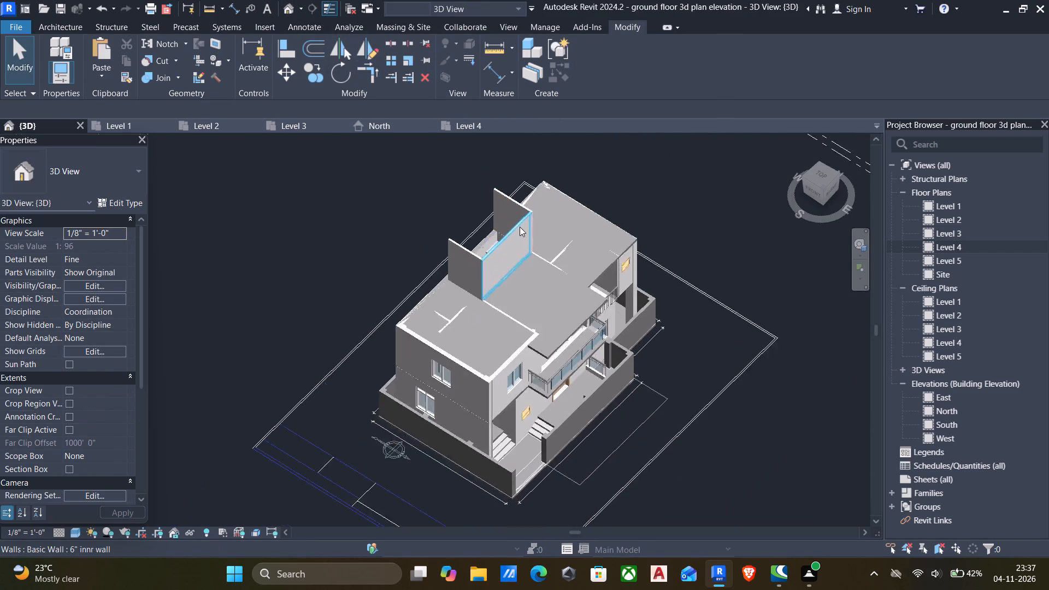
scroll(520, 227, "down", 3)
middle_click_drag(522, 232, 775, 236, "shift")
middle_click_drag(655, 291, 633, 297, "shift")
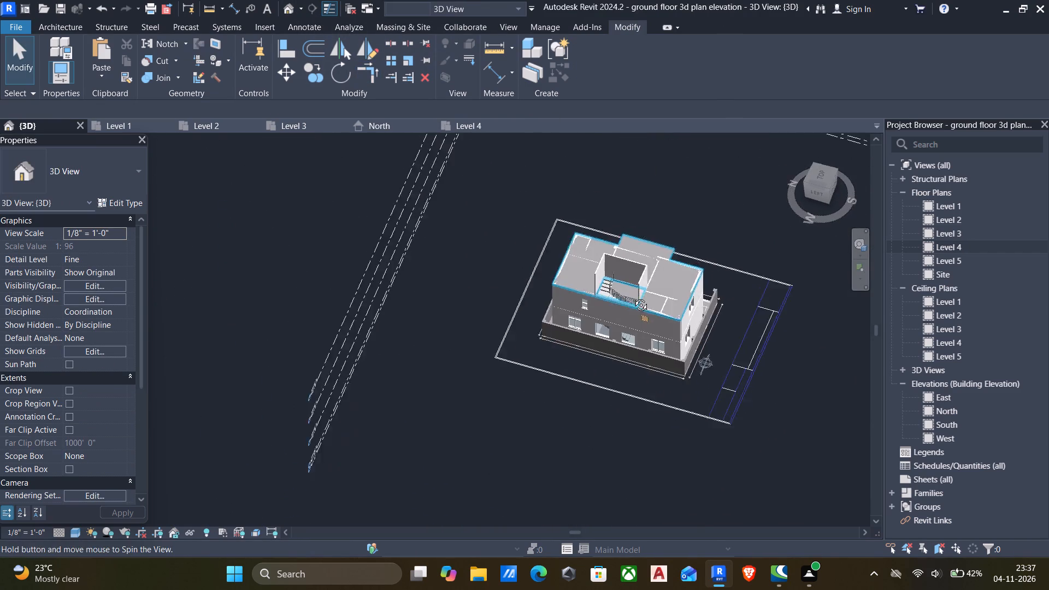
middle_click_drag(633, 297, 602, 284, "shift")
scroll(602, 284, "up", 14)
key("Escape")
scroll(592, 275, "up", 5)
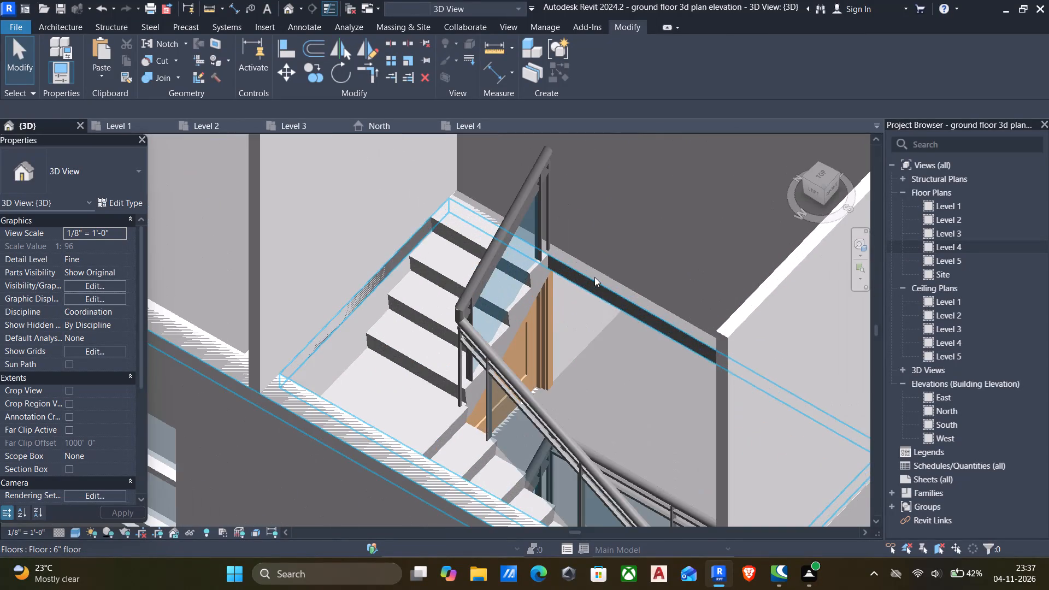
scroll(594, 277, "down", 6)
middle_click_drag(594, 279, 606, 272, "shift")
scroll(598, 287, "down", 5)
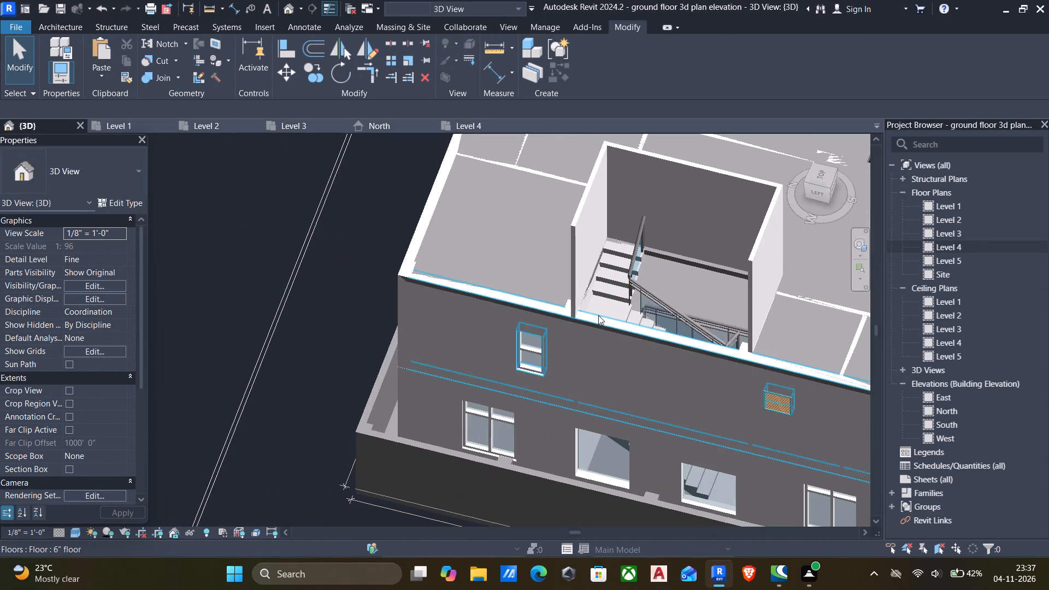
In the Level 4 plan, draw a 9" wall along the stairwell's west side, from the north wall to the south wall.
double_click(924, 245)
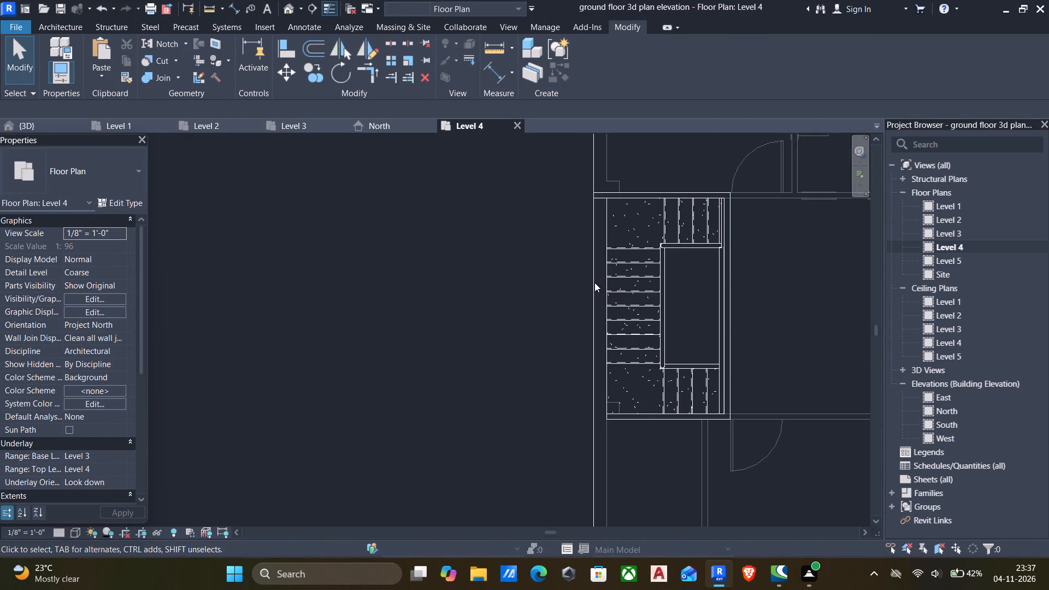
left_click(594, 282)
scroll(615, 294, "down", 4)
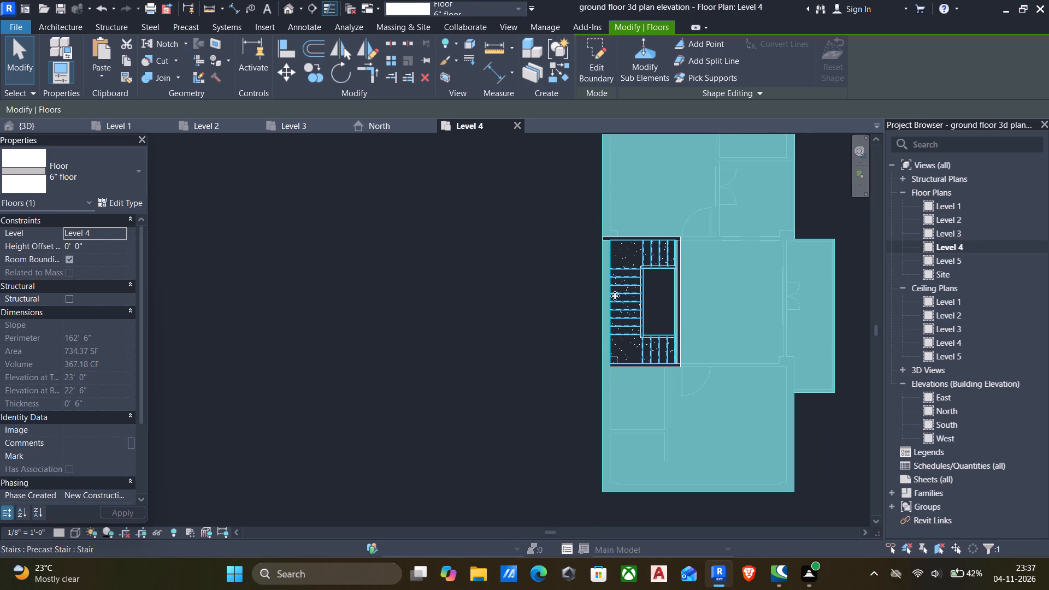
key("Escape")
type("wa")
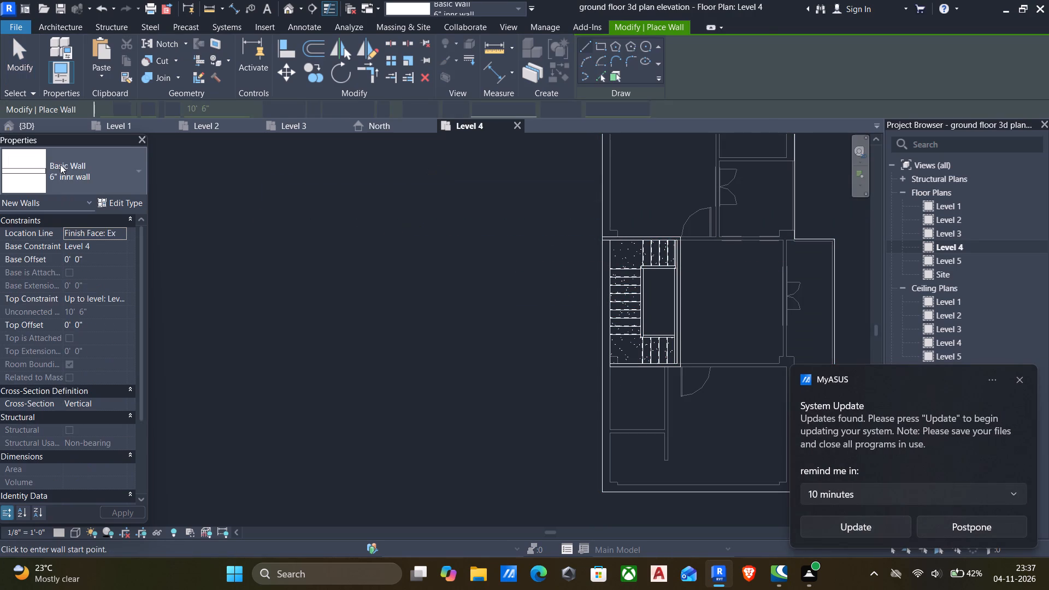
left_click(62, 167)
scroll(114, 314, "up", 6)
left_click(54, 300)
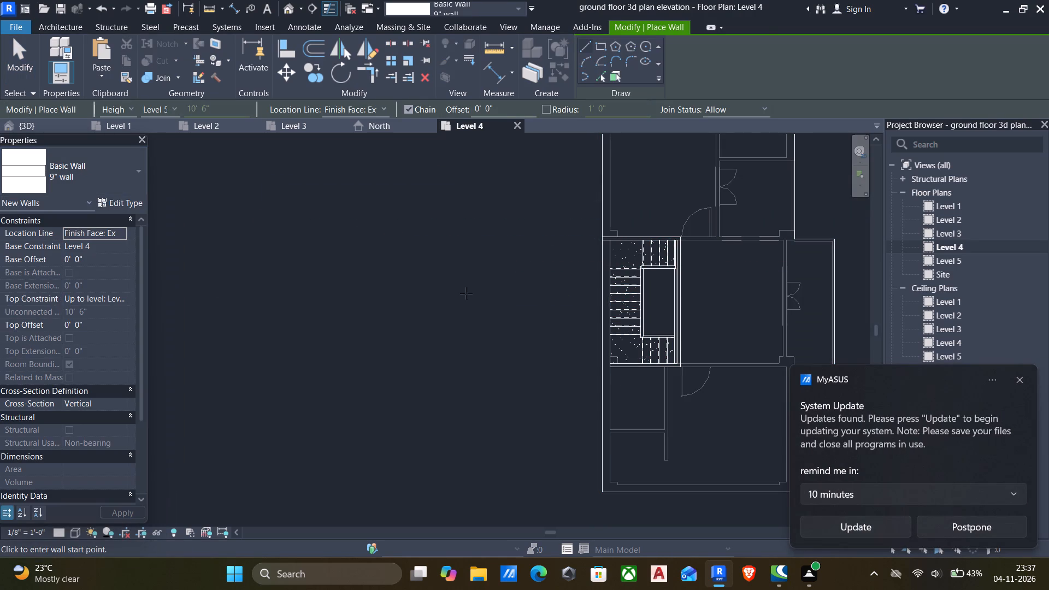
scroll(577, 276, "up", 6)
left_click(636, 195)
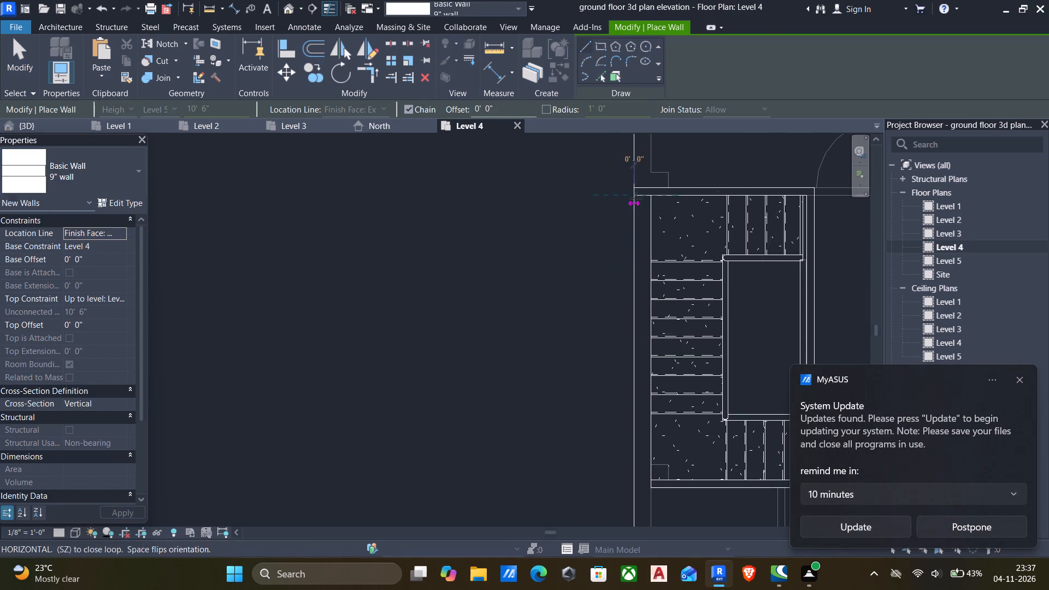
key("space")
left_click(638, 488)
key("Escape")
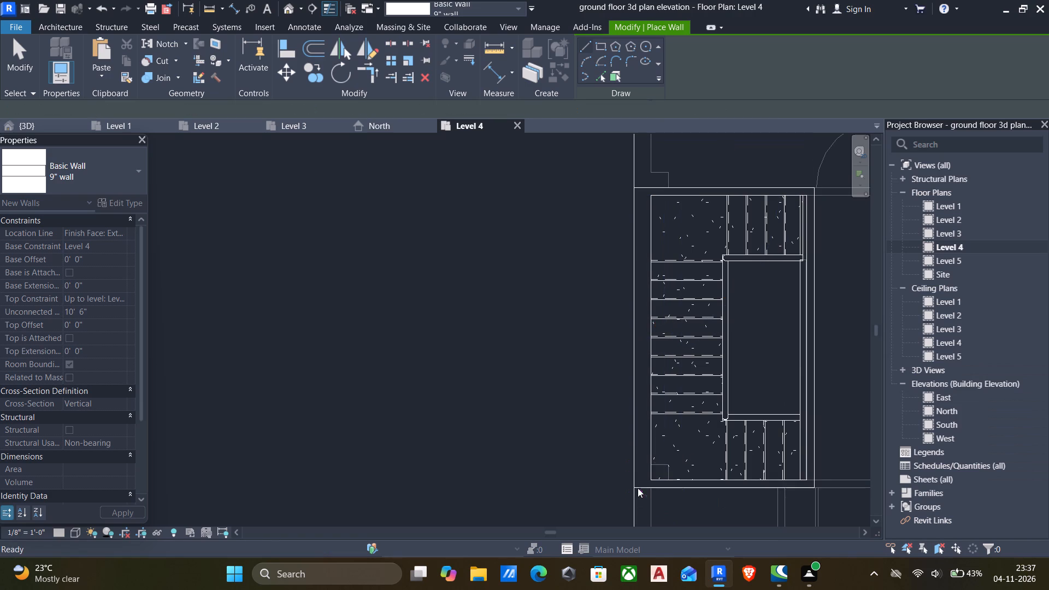
key("Escape")
Place a Single-Flush 2'6" x7' door near the north end of the headroom's east wall on Level 4, hinged north and swinging outward.
left_click(287, 12)
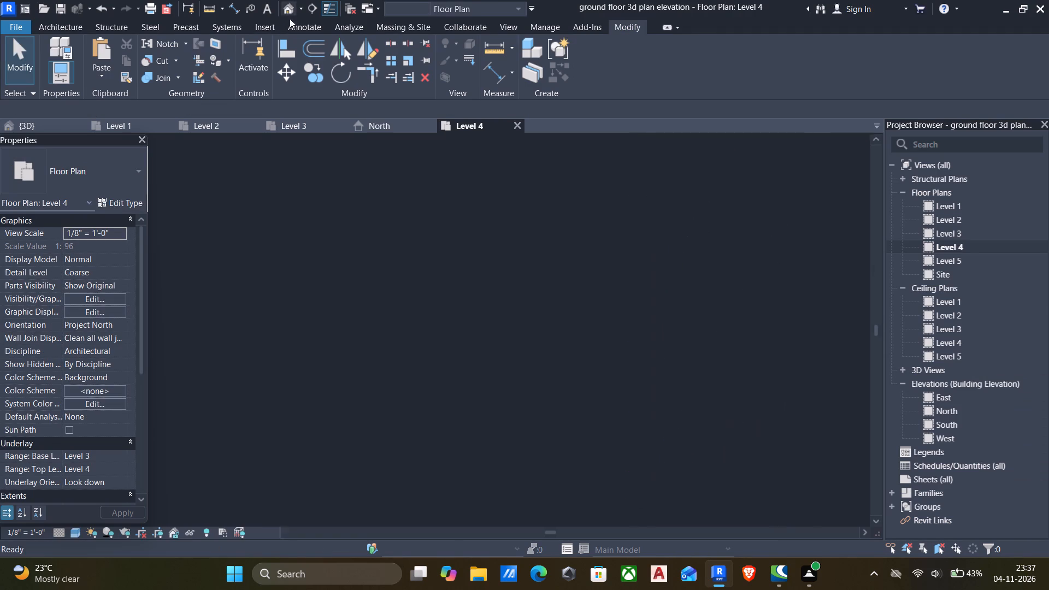
scroll(473, 208, "down", 5)
middle_click_drag(469, 210, 260, 217, "shift")
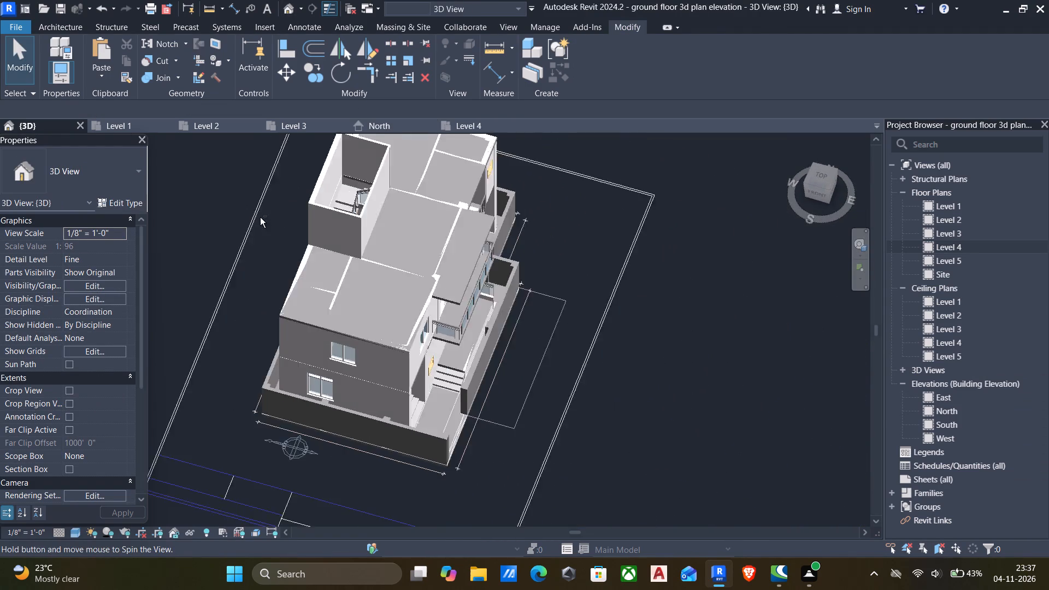
middle_click_drag(260, 217, 266, 225, "shift")
middle_click_drag(249, 212, 326, 233, "shift")
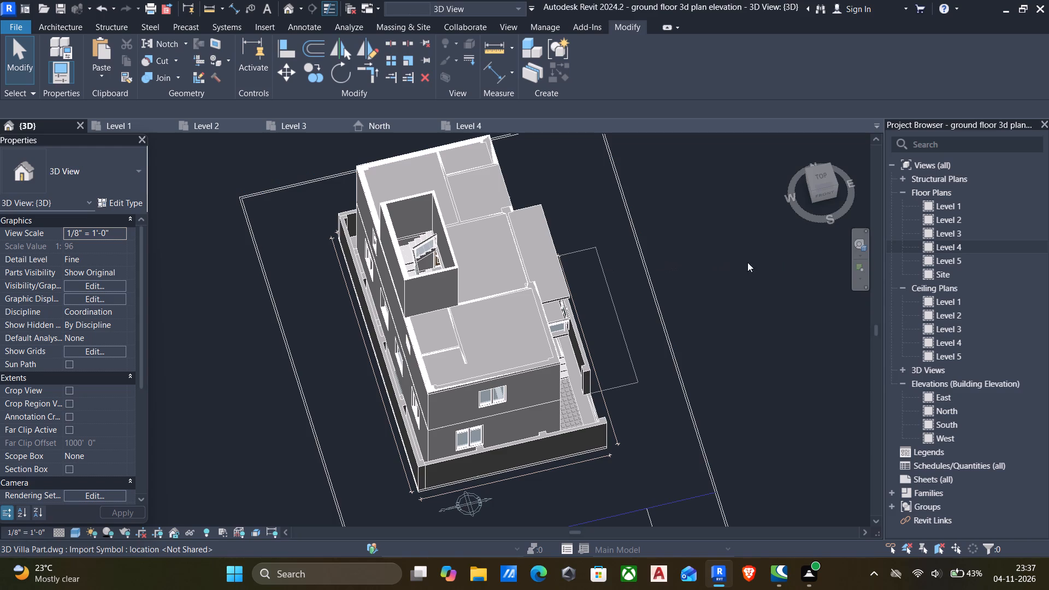
double_click(927, 247)
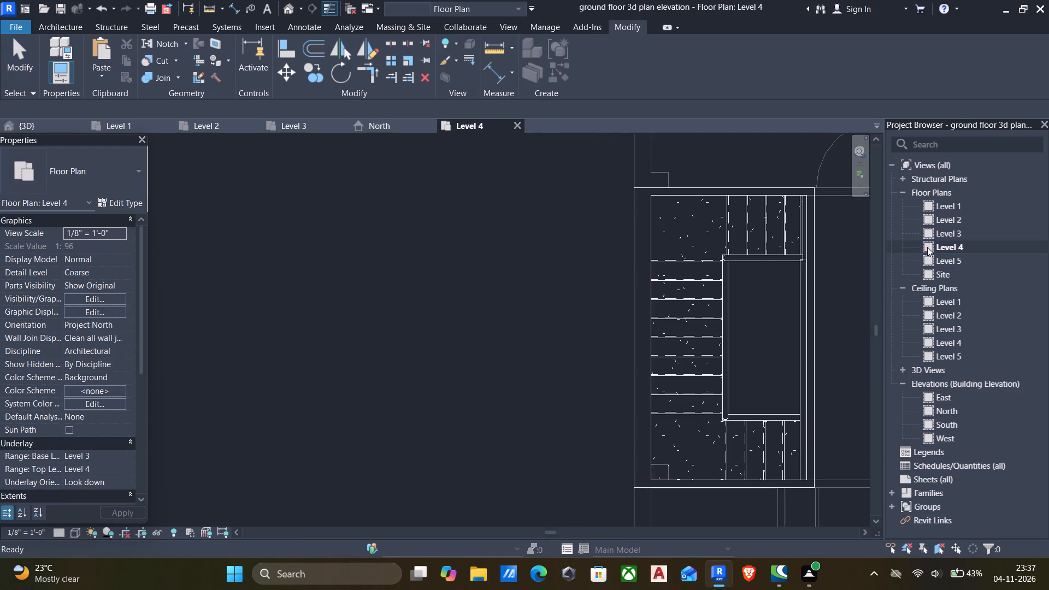
type("dr")
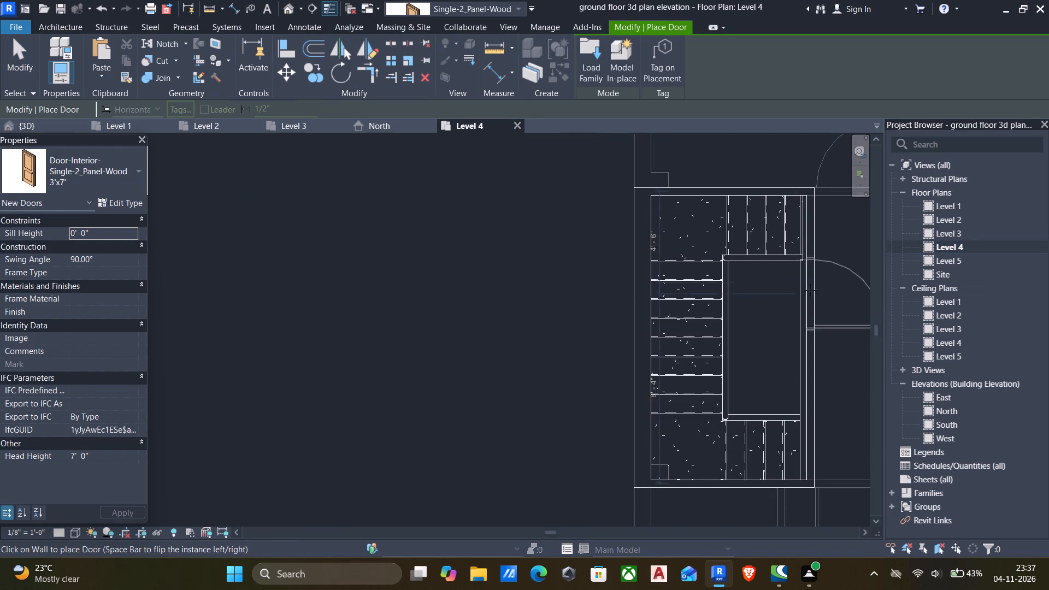
scroll(809, 293, "down", 1)
middle_click_drag(800, 297, 674, 298)
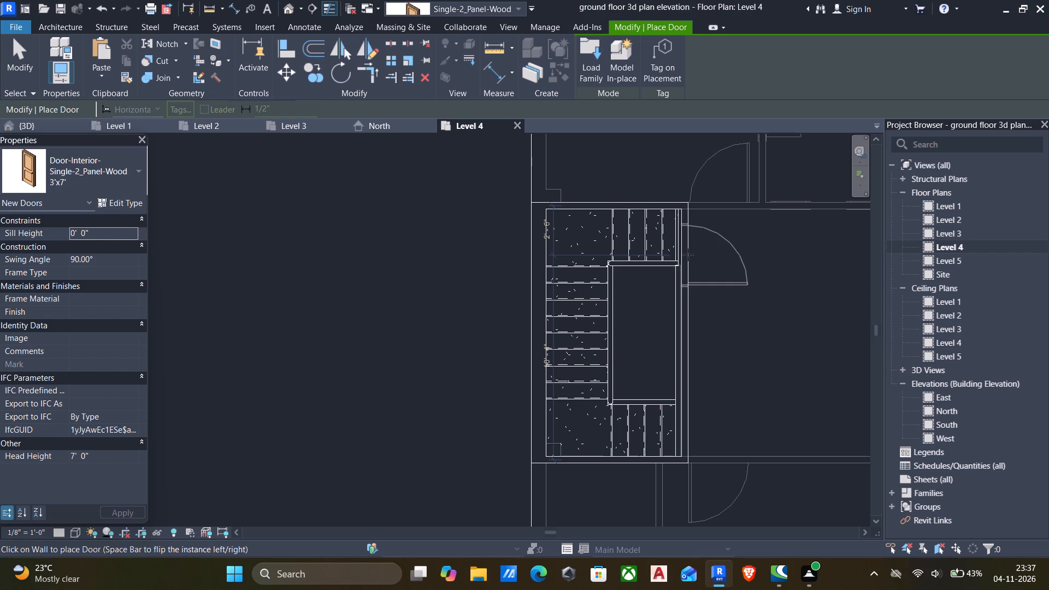
left_click(95, 170)
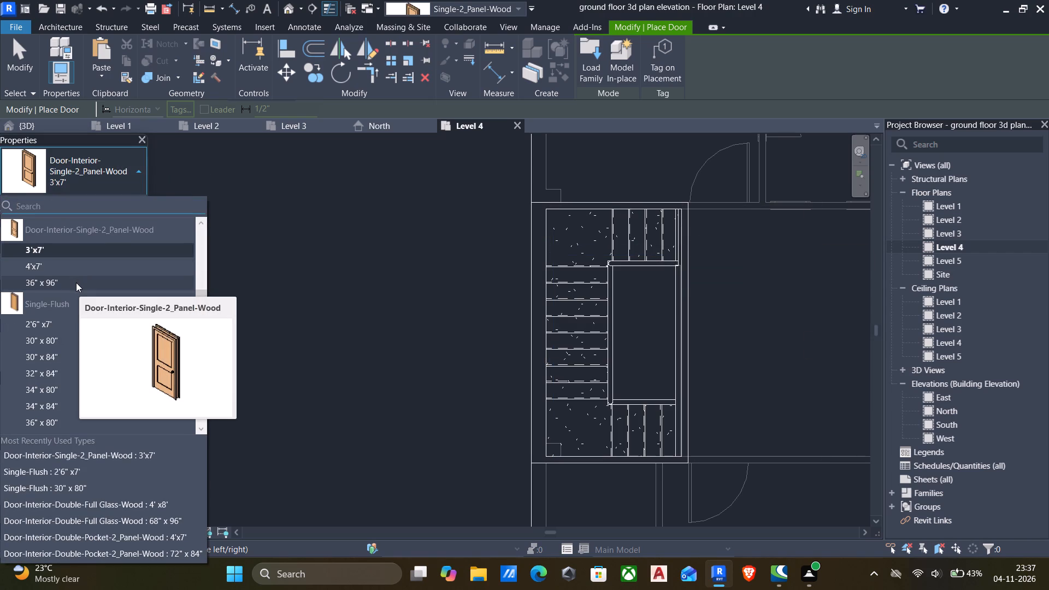
left_click(47, 326)
scroll(692, 235, "up", 3)
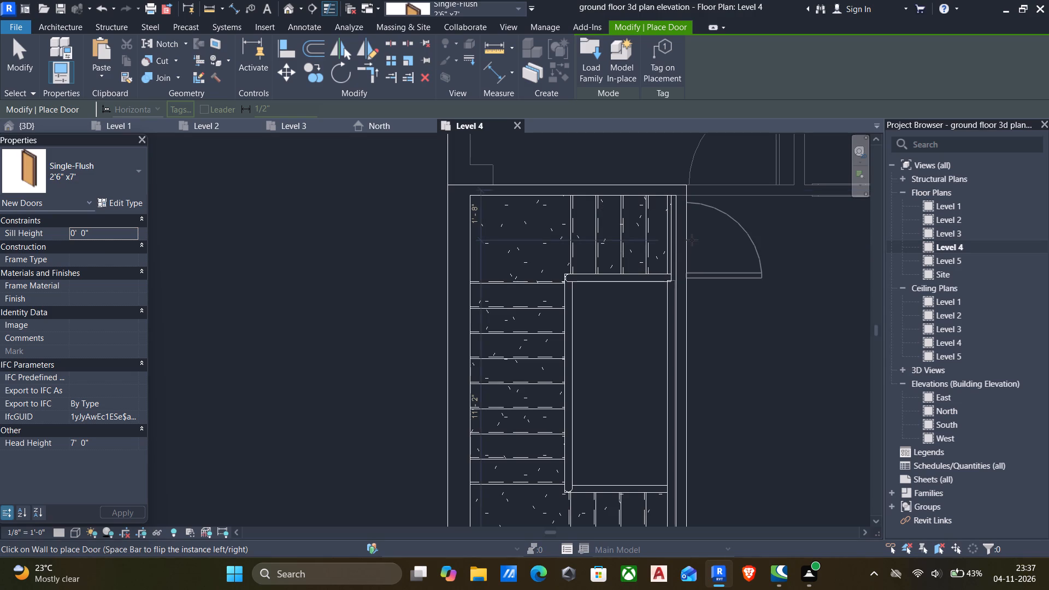
key("space")
left_click(692, 240)
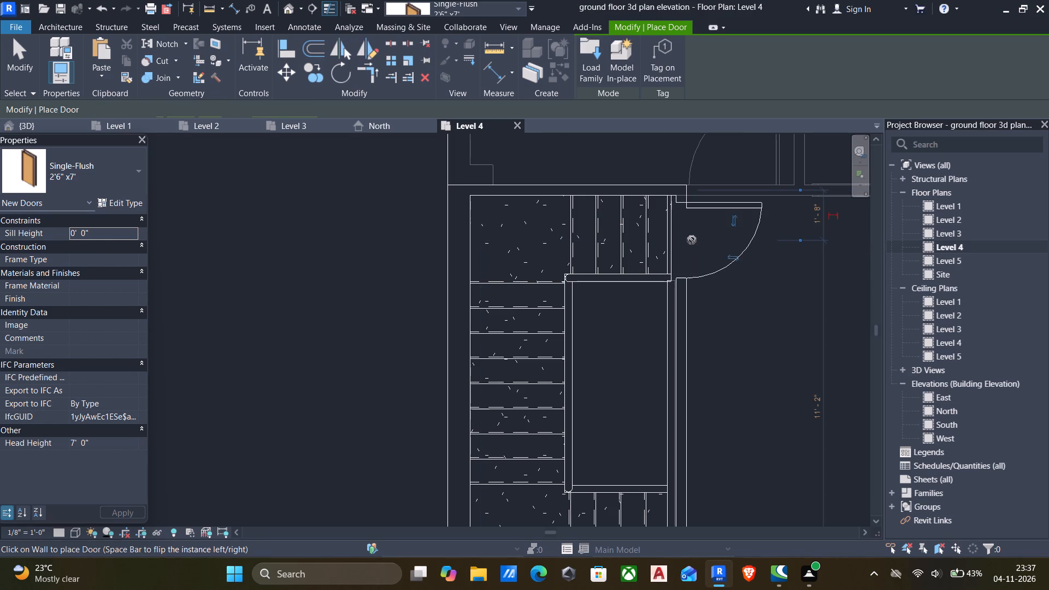
key("Escape")
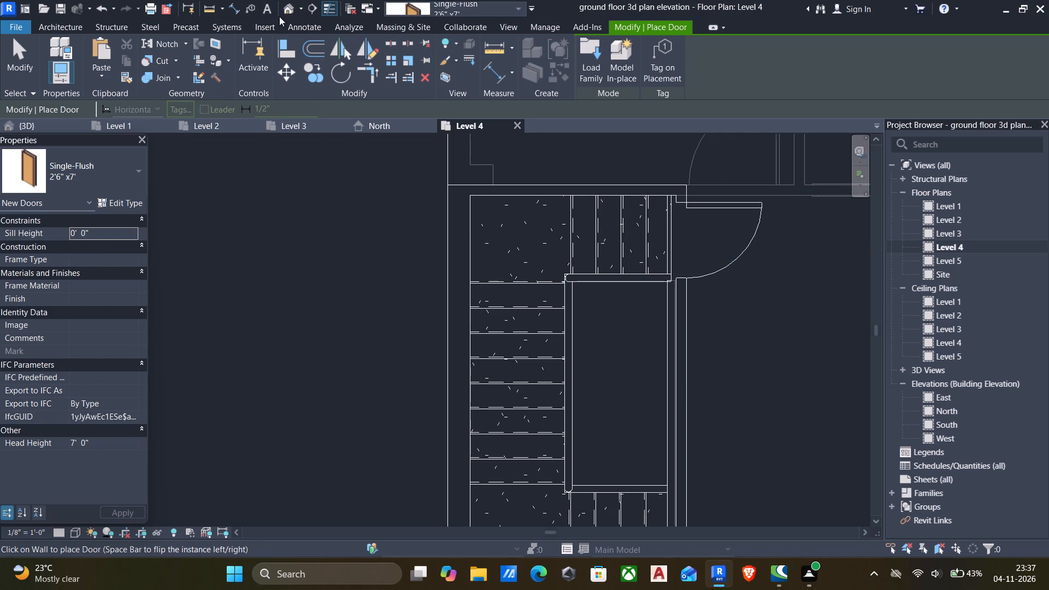
Inspect the villa from several angles in 3D, checking the headroom's door and the front facade's windows and balcony.
left_click(284, 10)
key("Escape")
scroll(420, 206, "down", 5)
middle_click_drag(417, 208, 265, 181, "shift")
middle_click_drag(389, 183, 374, 159, "shift")
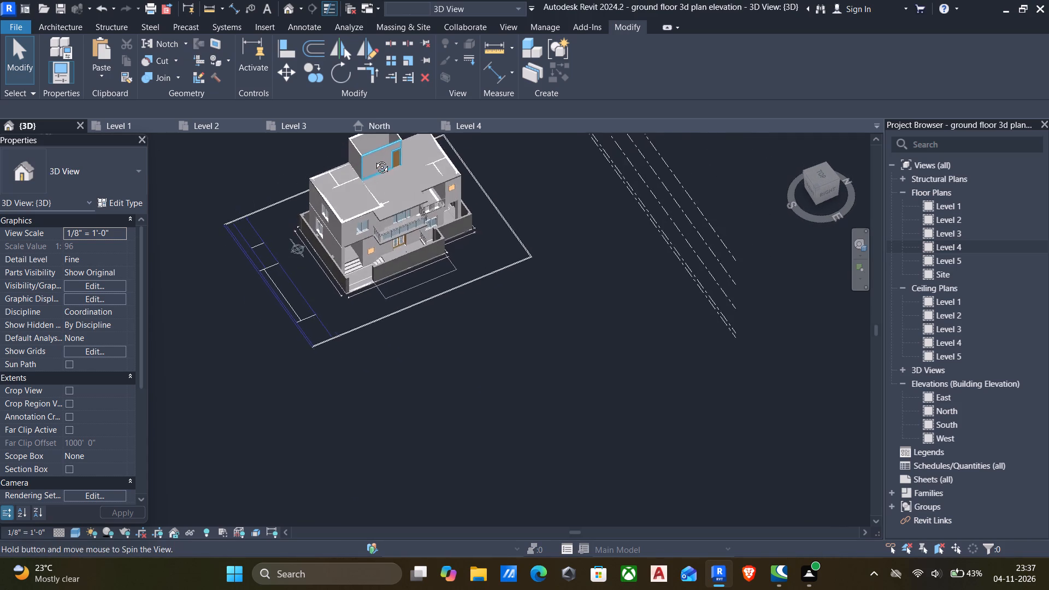
middle_click_drag(374, 159, 394, 290, "shift")
middle_click_drag(399, 285, 423, 257, "shift")
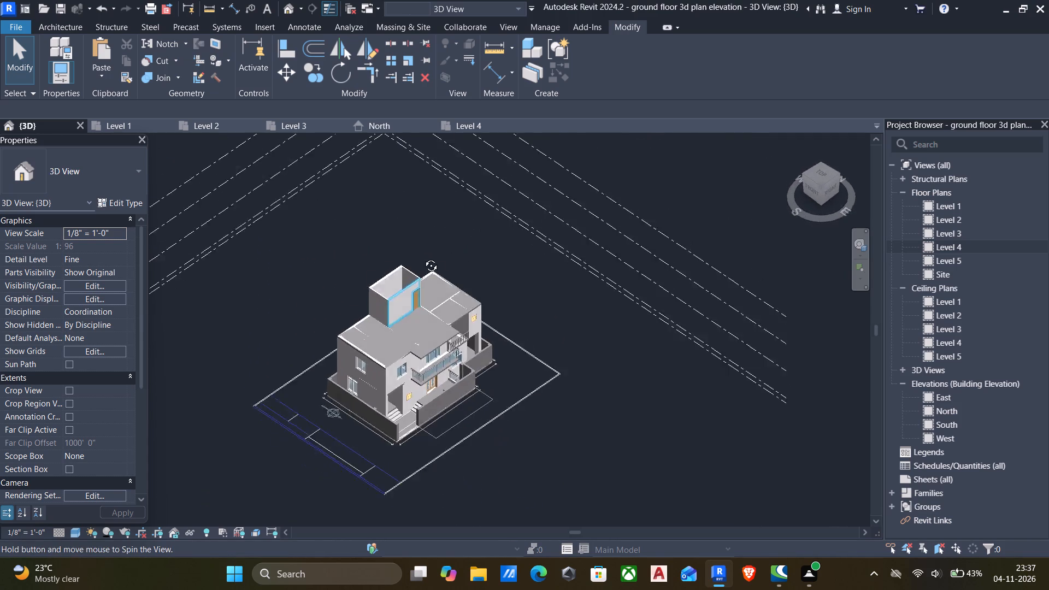
middle_click_drag(423, 257, 383, 171, "shift")
scroll(435, 274, "up", 6)
scroll(434, 284, "down", 4)
middle_click_drag(429, 289, 479, 266, "shift")
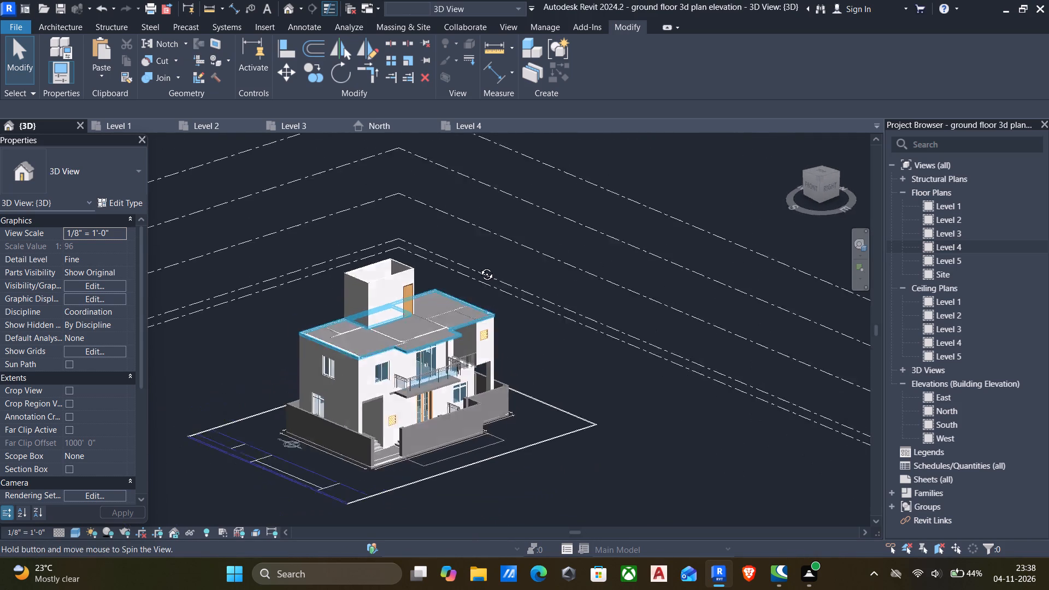
middle_click_drag(479, 266, 444, 238, "shift")
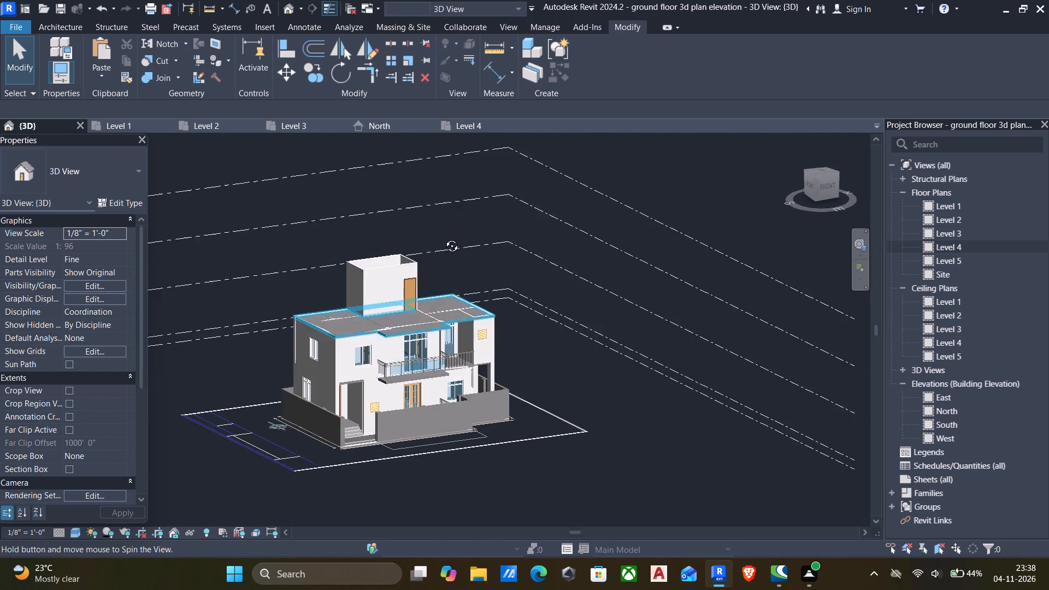
middle_click_drag(444, 238, 488, 309, "shift")
scroll(479, 328, "up", 6)
scroll(488, 315, "down", 6)
middle_click_drag(497, 315, 590, 290)
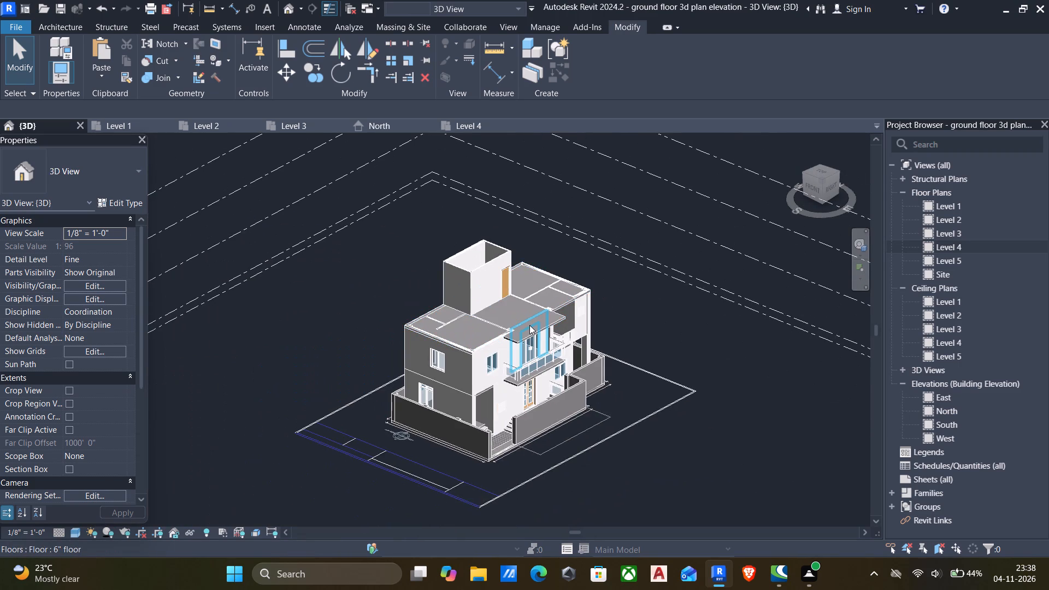
middle_click_drag(529, 326, 453, 264, "shift")
scroll(453, 311, "up", 6)
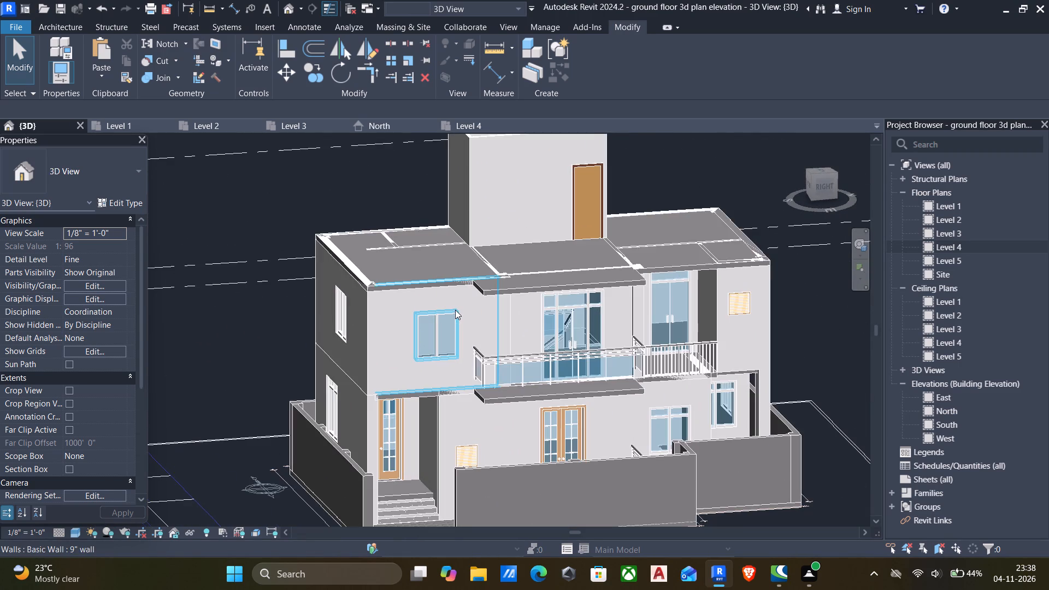
scroll(455, 310, "down", 6)
middle_click_drag(455, 310, 535, 373, "shift")
scroll(535, 373, "up", 1)
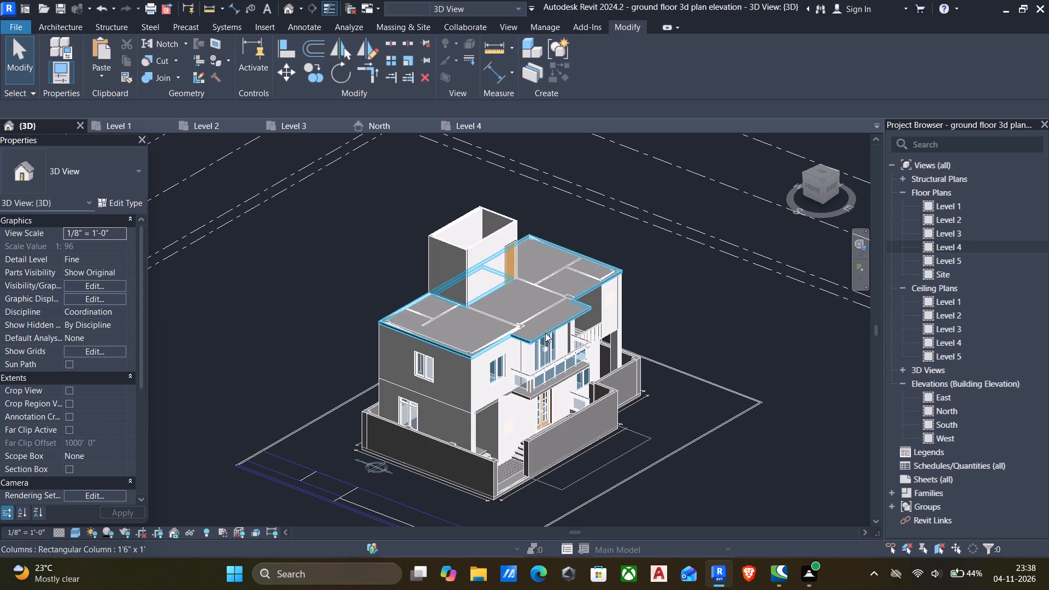
scroll(518, 329, "down", 3)
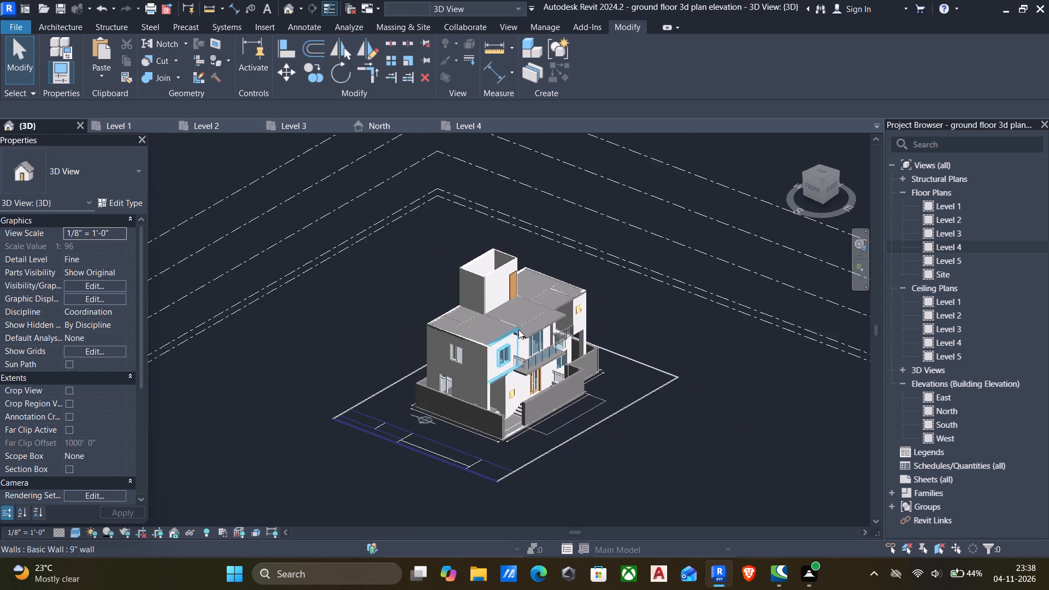
middle_click_drag(519, 330, 451, 289, "shift")
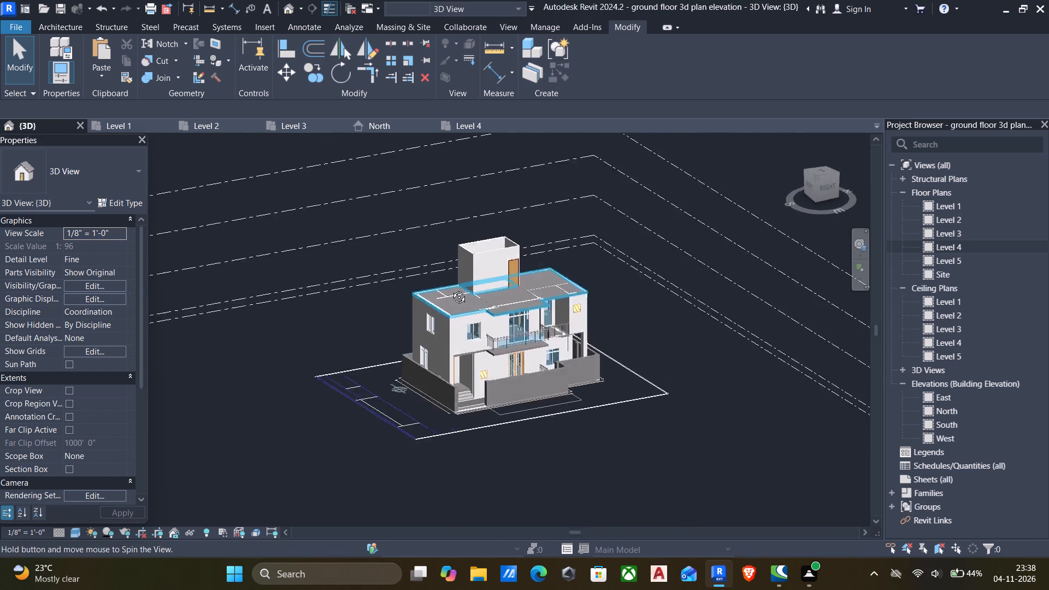
middle_click_drag(451, 289, 452, 272, "shift")
scroll(475, 319, "up", 5)
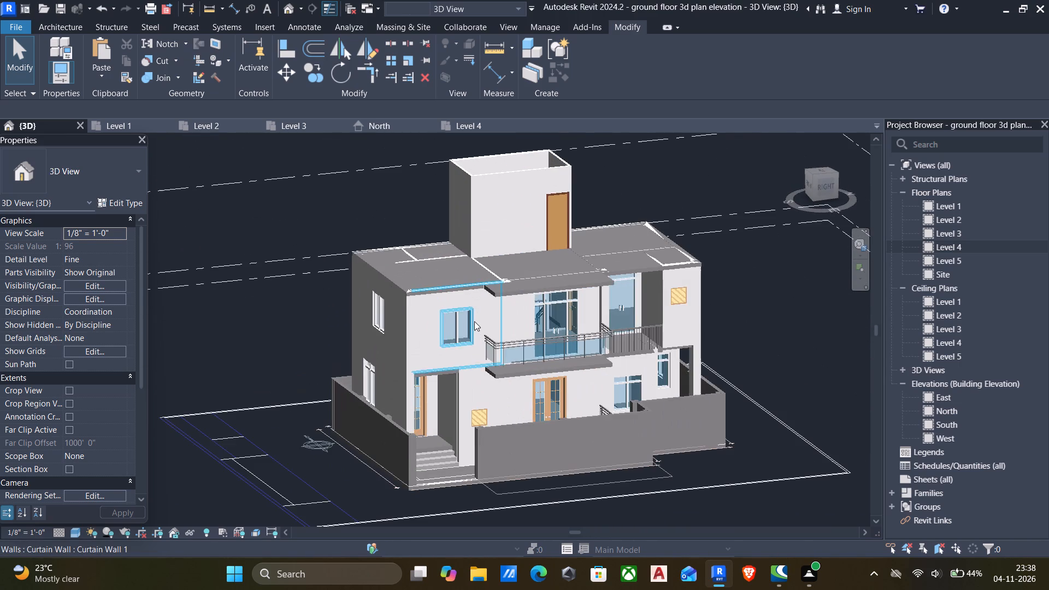
scroll(368, 310, "up", 5)
scroll(484, 326, "down", 5)
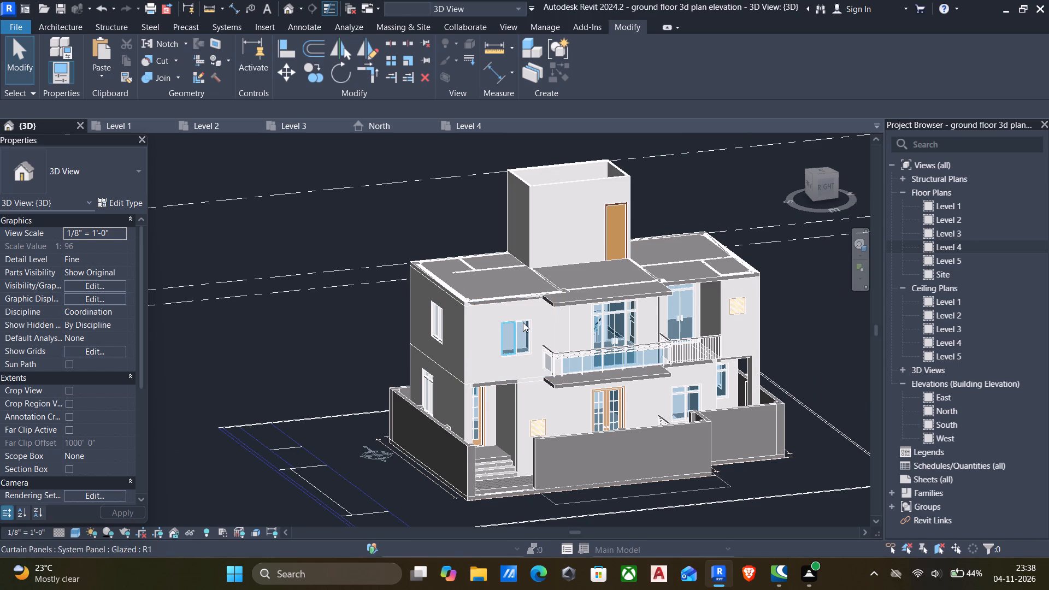
Set the sill height of the ground-floor louvre window beside the entrance steps to 5'6".
left_click(539, 421)
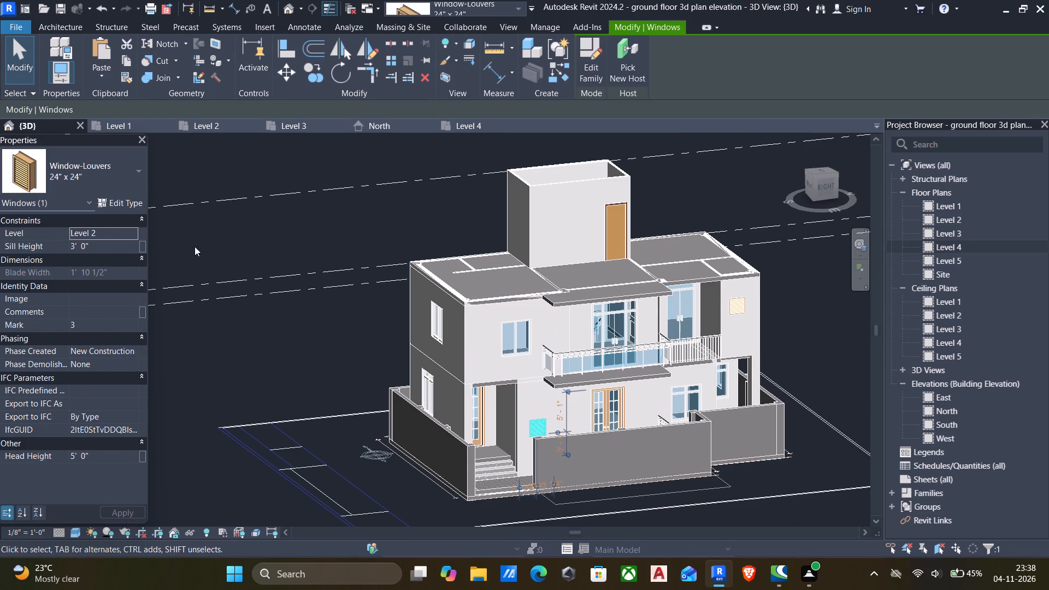
left_click(113, 243)
type("5'6\"")
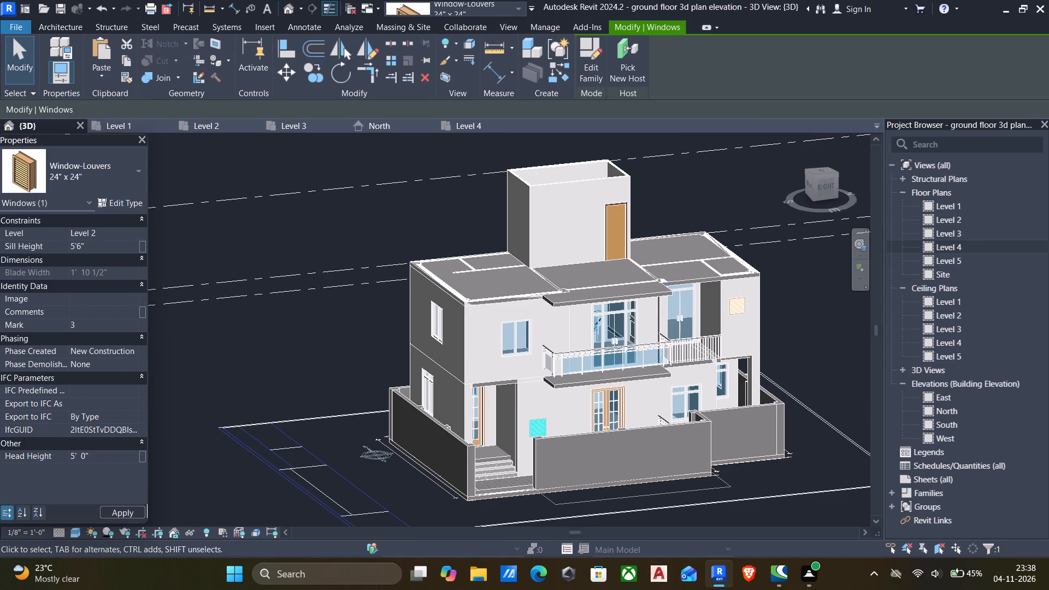
left_click(323, 349)
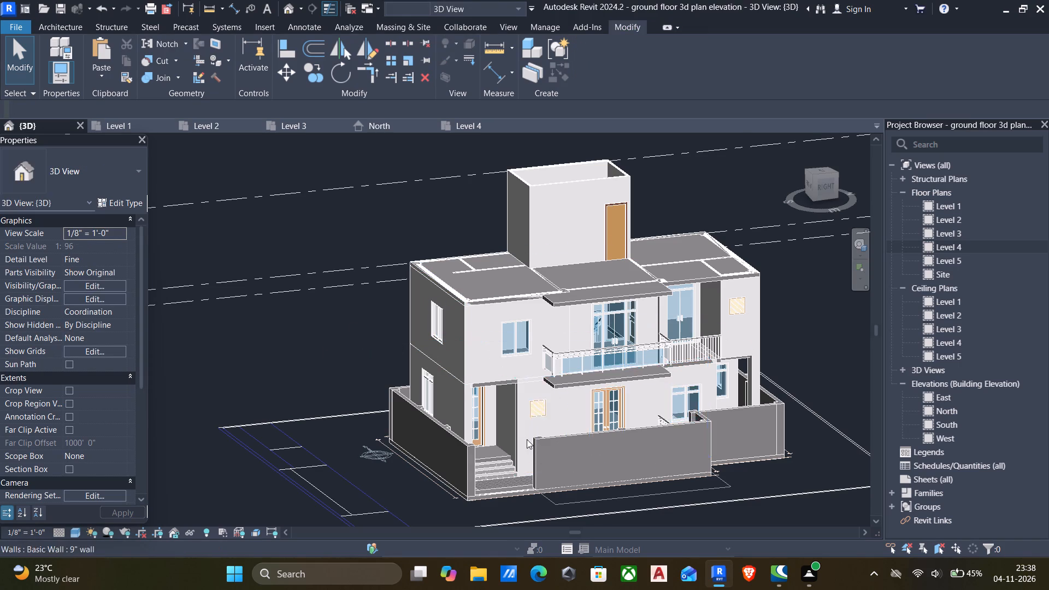
scroll(527, 439, "up", 5)
key("Escape")
scroll(522, 414, "down", 5)
middle_click_drag(522, 414, 490, 454, "shift")
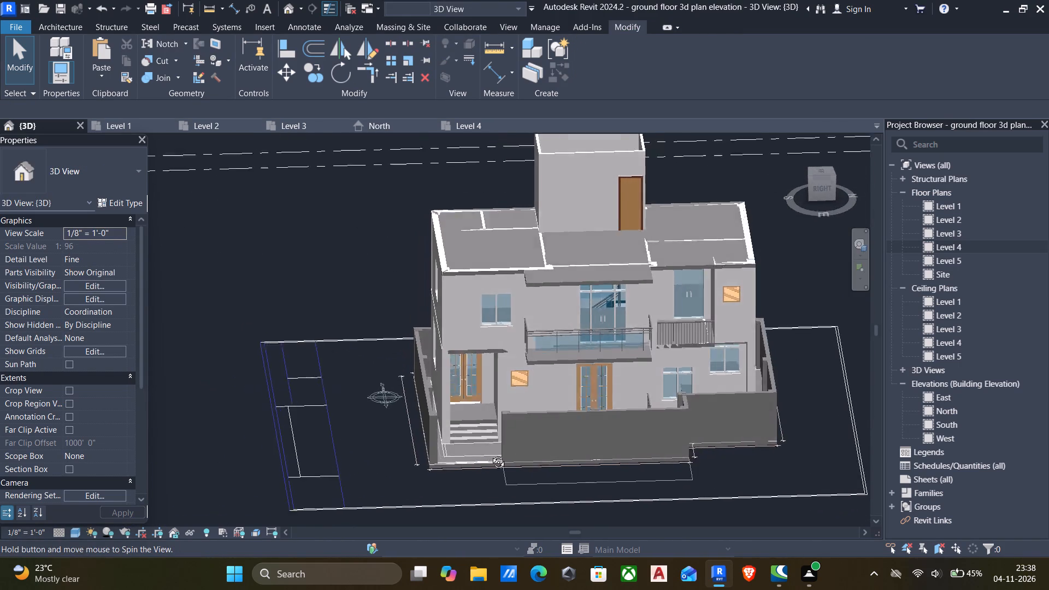
Examine the villa in 3D from several angles, checking the front facade's windows, louvres and balcony, the roof and the stair headroom.
middle_click_drag(490, 454, 567, 429, "shift")
scroll(567, 429, "up", 1)
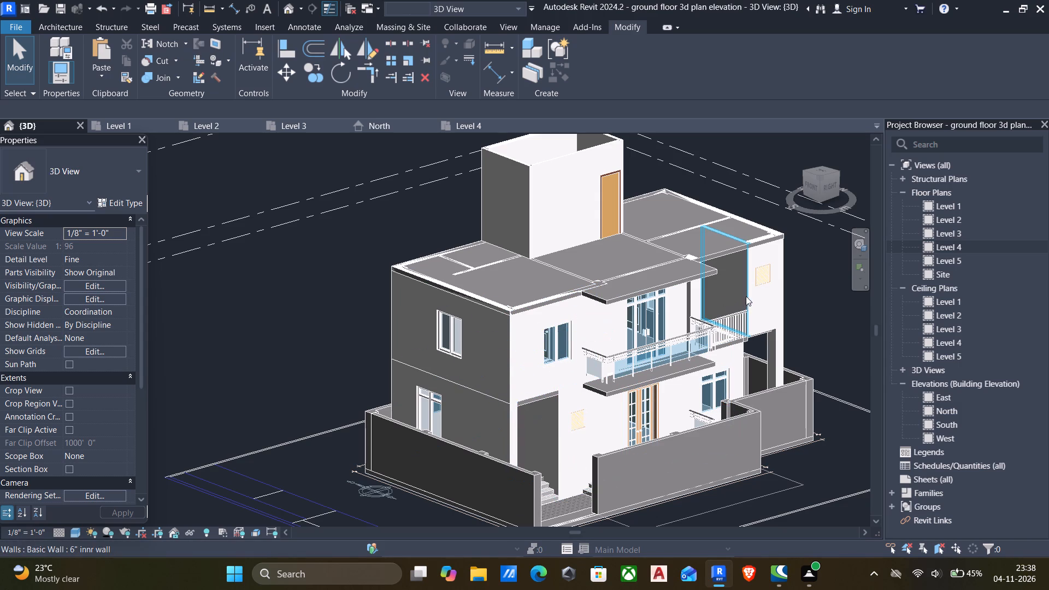
scroll(752, 306, "down", 2)
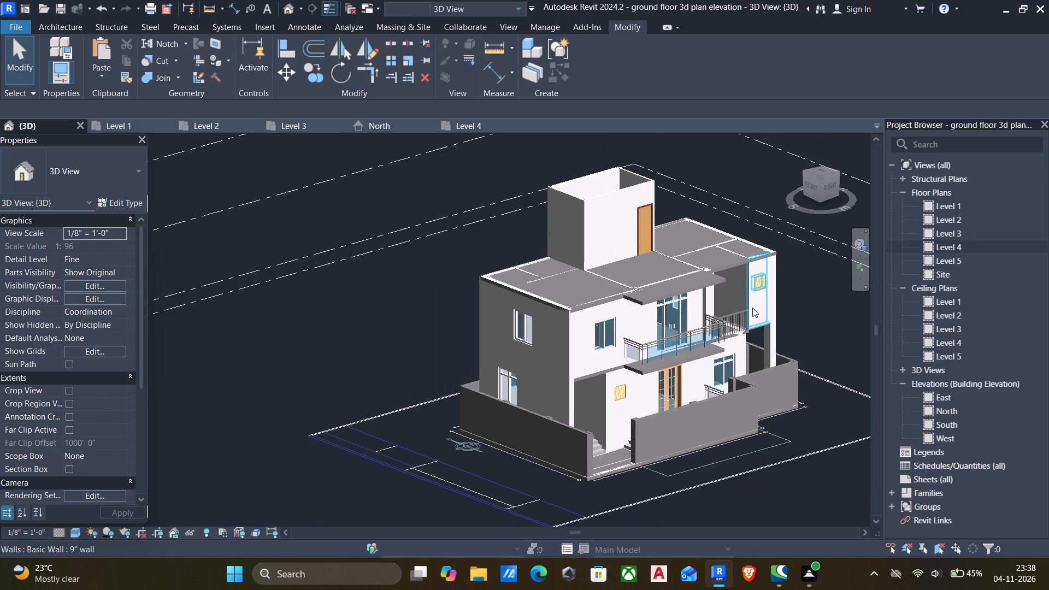
middle_click_drag(752, 308, 716, 352)
scroll(725, 338, "up", 5)
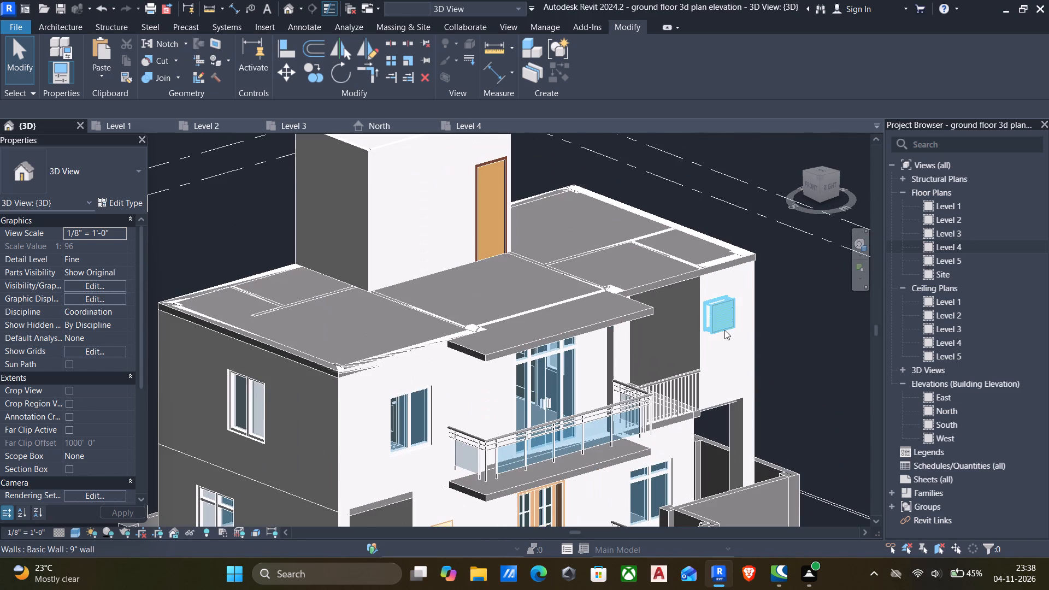
scroll(730, 331, "up", 1)
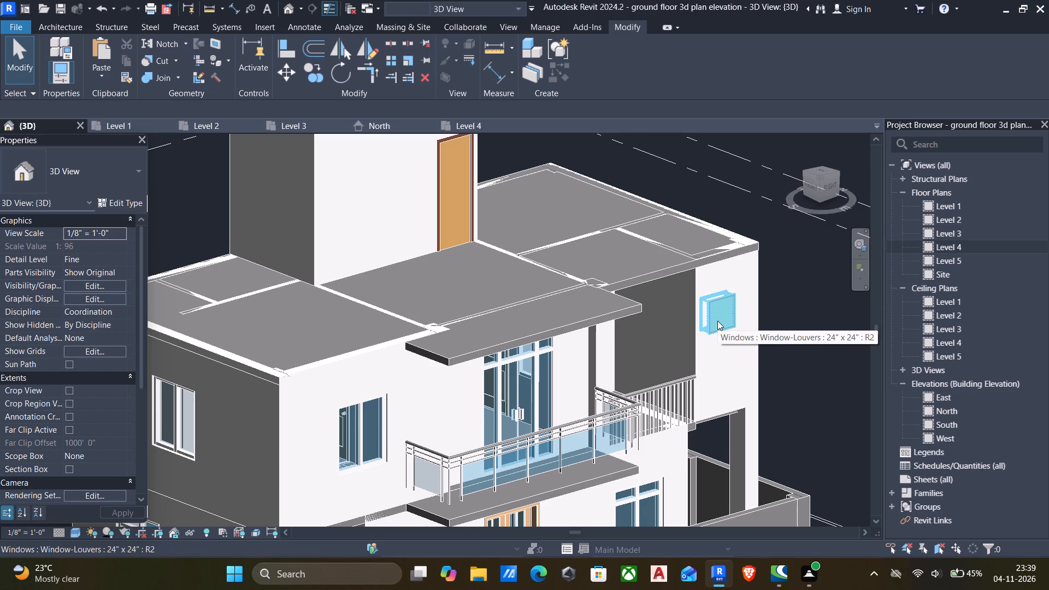
scroll(685, 320, "down", 5)
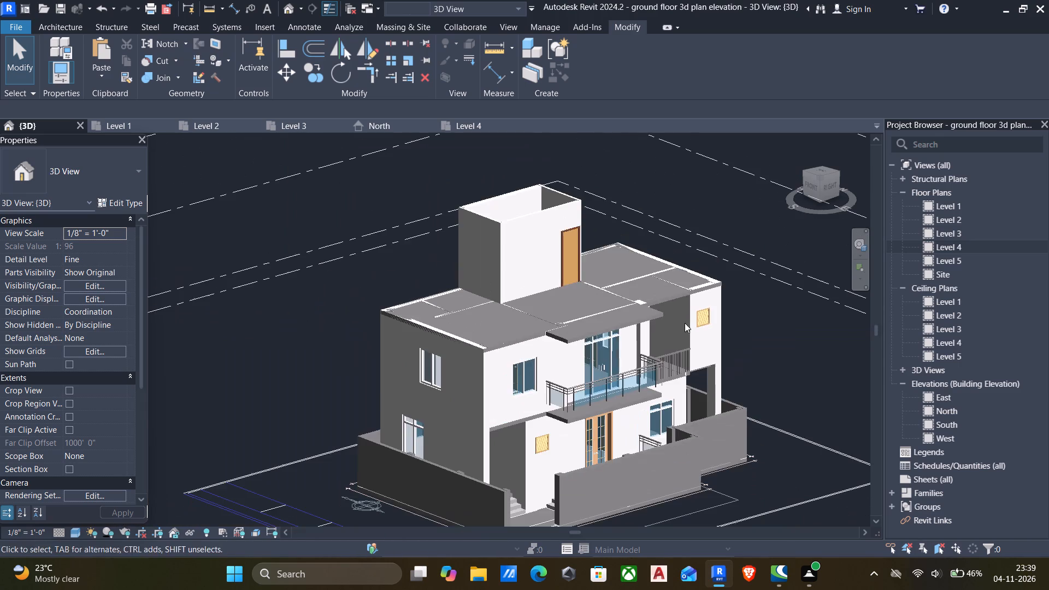
middle_click_drag(674, 331, 511, 355, "shift")
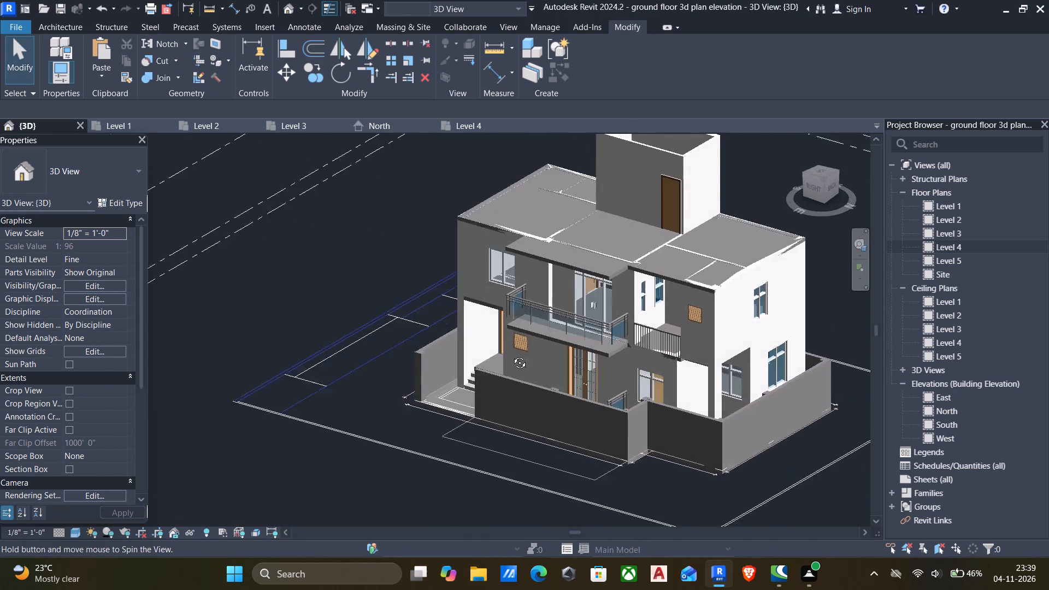
middle_click_drag(511, 355, 603, 331, "shift")
scroll(598, 335, "down", 4)
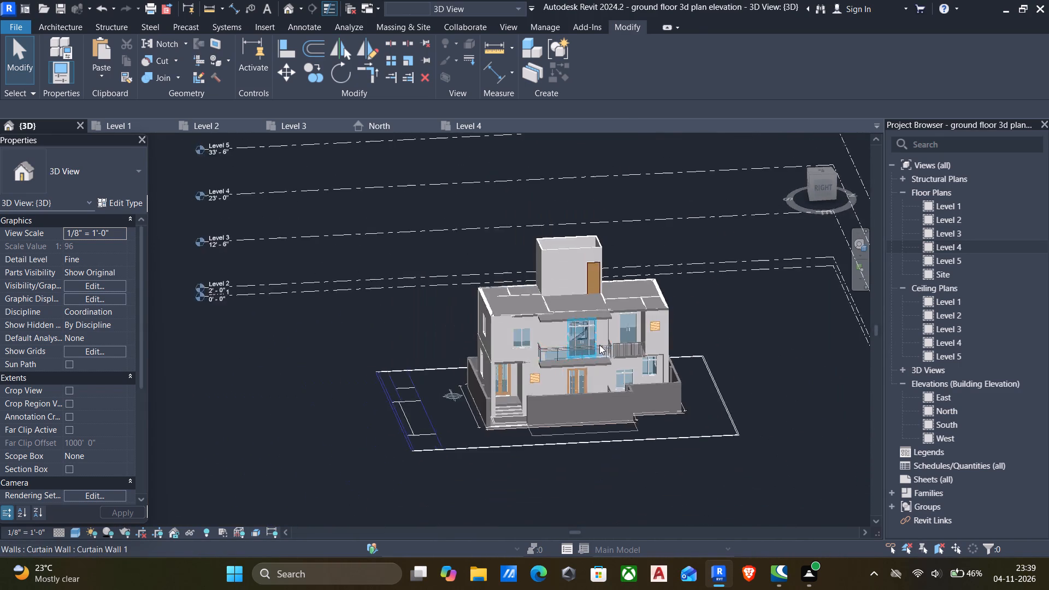
middle_click_drag(600, 345, 702, 333, "shift")
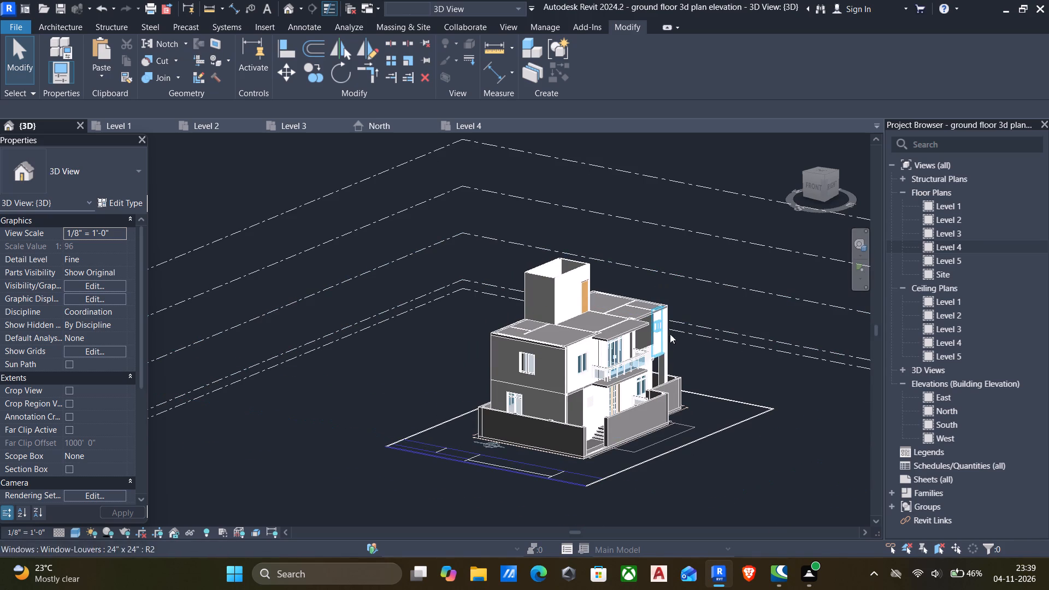
scroll(646, 360, "down", 3)
middle_click_drag(644, 362, 601, 344, "shift")
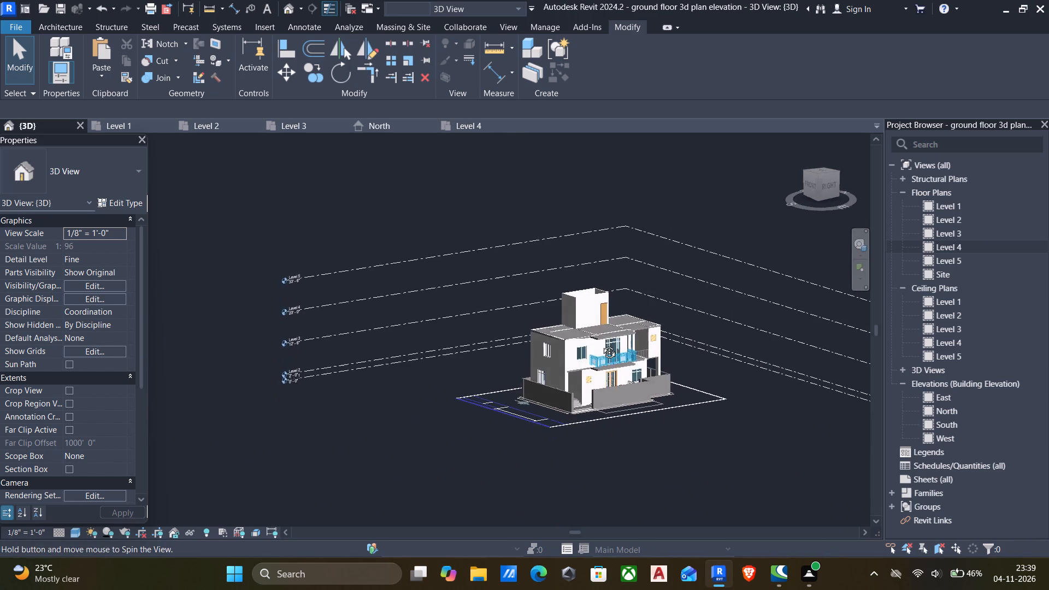
middle_click_drag(601, 344, 598, 345, "shift")
scroll(602, 343, "up", 9)
scroll(623, 363, "down", 5)
middle_click_drag(624, 365, 621, 365)
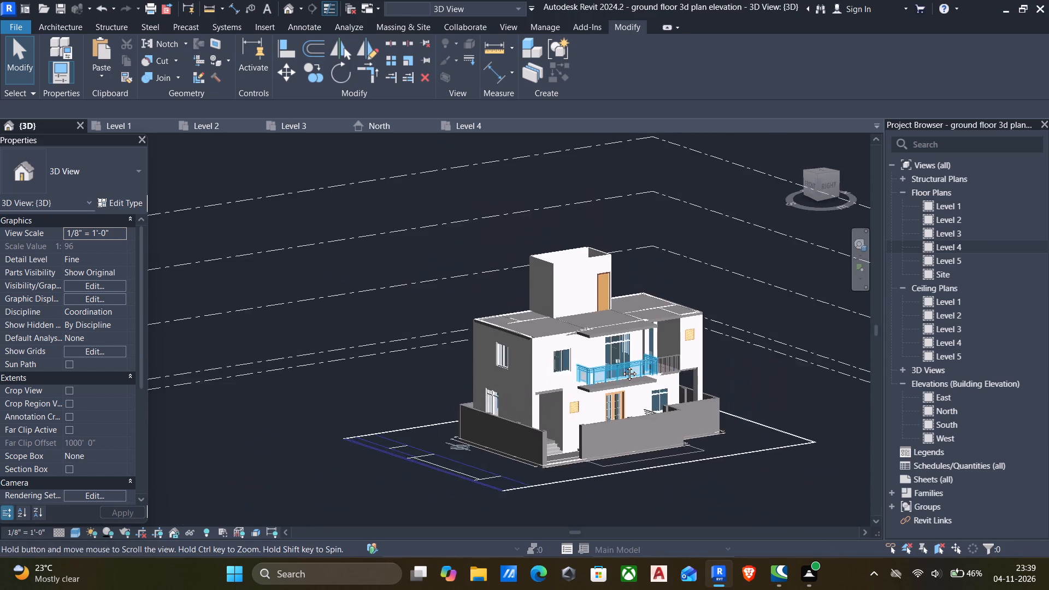
middle_click_drag(621, 365, 573, 361)
scroll(573, 361, "up", 4)
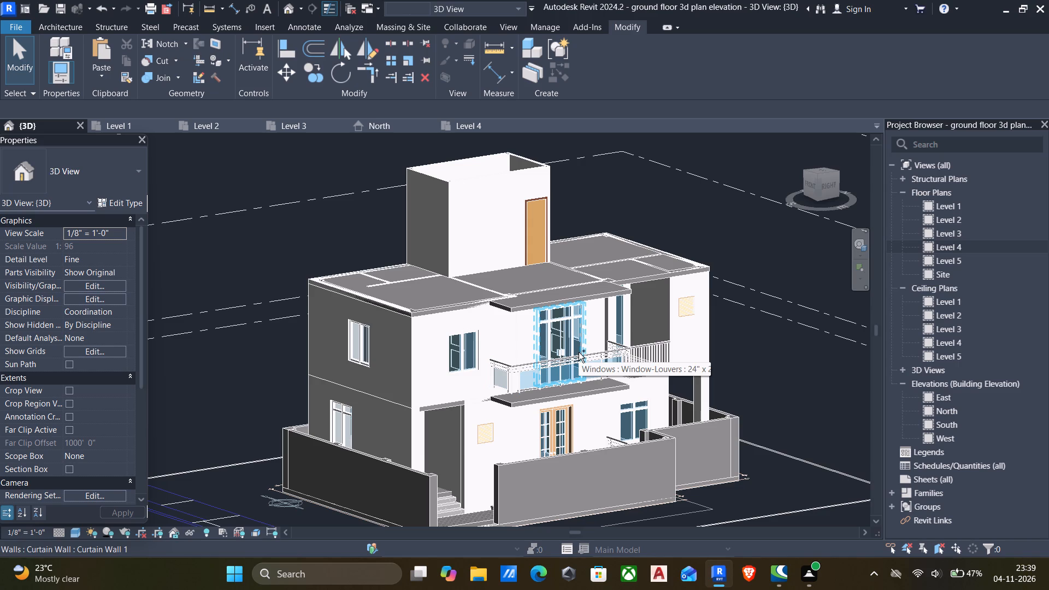
Save the villa project.
key("ctrl+s")
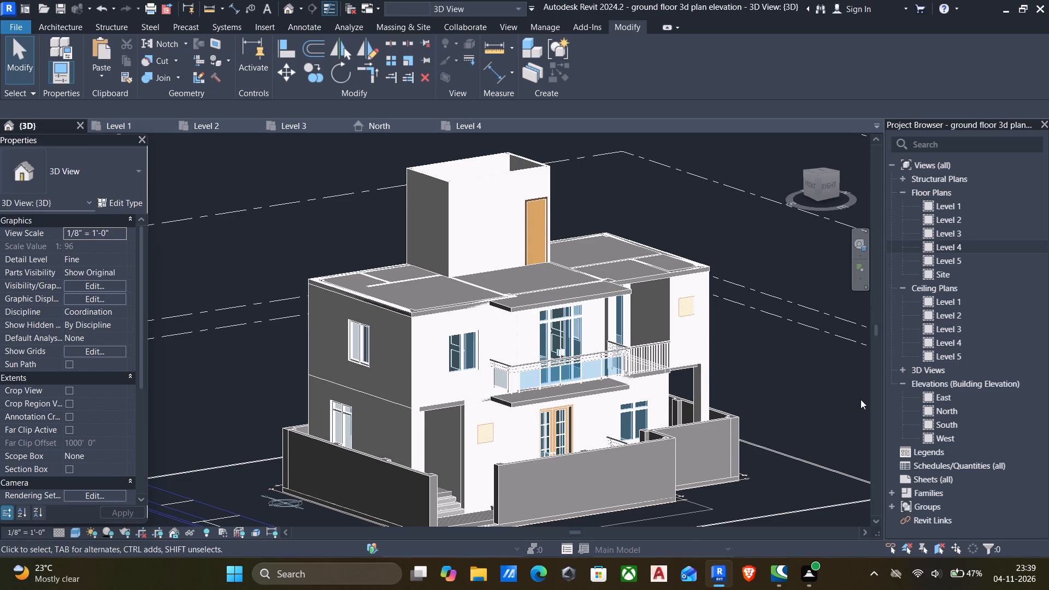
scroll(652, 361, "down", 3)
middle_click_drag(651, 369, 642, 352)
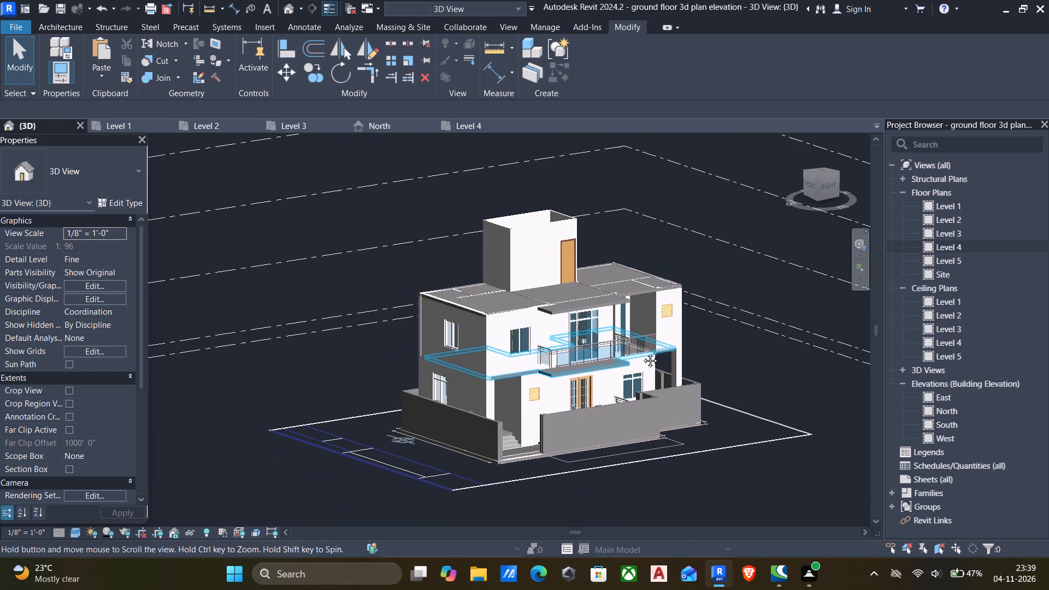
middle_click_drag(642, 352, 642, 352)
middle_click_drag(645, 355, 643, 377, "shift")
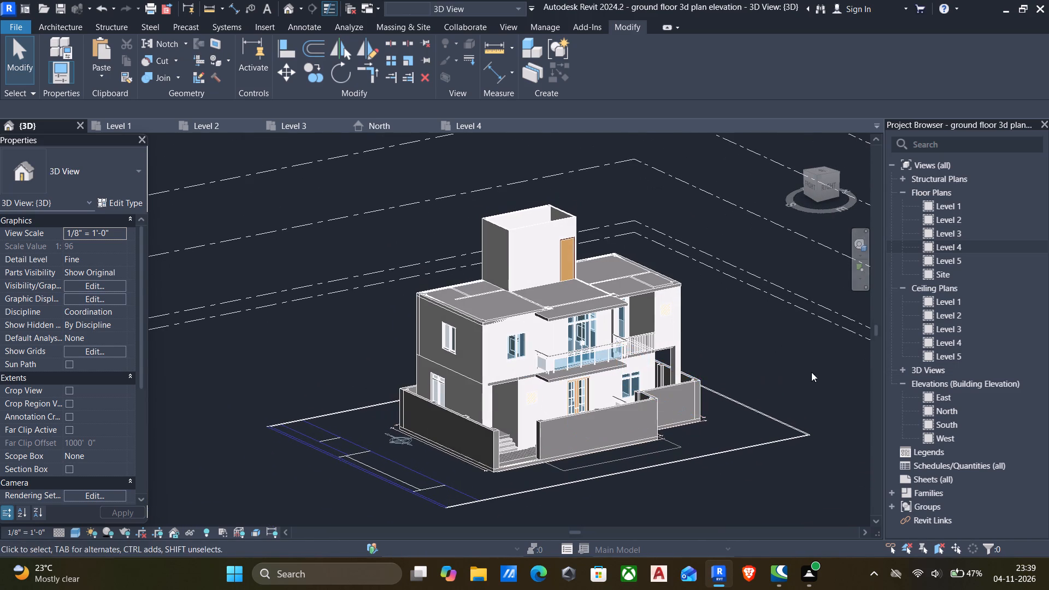
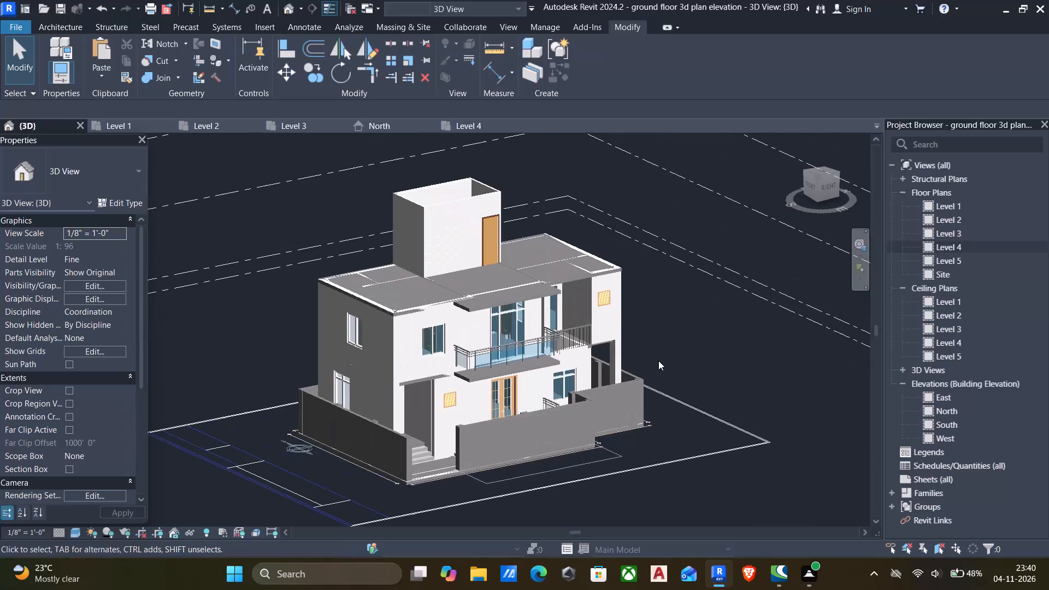
Save the building project.
key("ctrl+s")
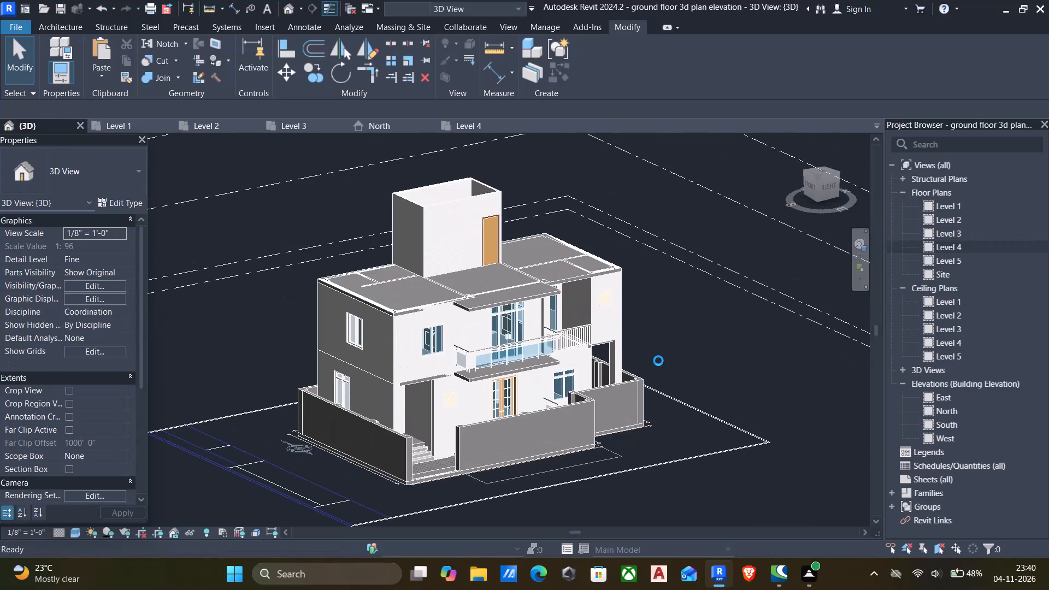